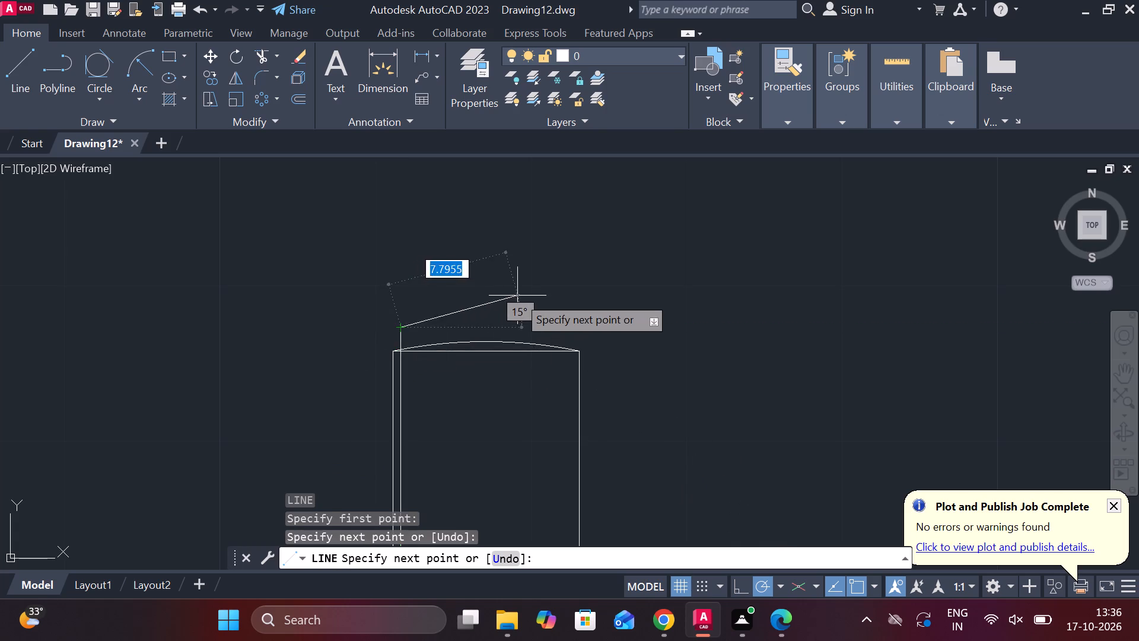
Draw the second inner thread line on the bolt, from the thread boundary's right end vertically up past the top edge.
scroll(517, 296, down, 1)
key(Escape)
scroll(540, 315, down, 3)
middle_drag(610, 412, 599, 414)
scroll(579, 381, up, 1)
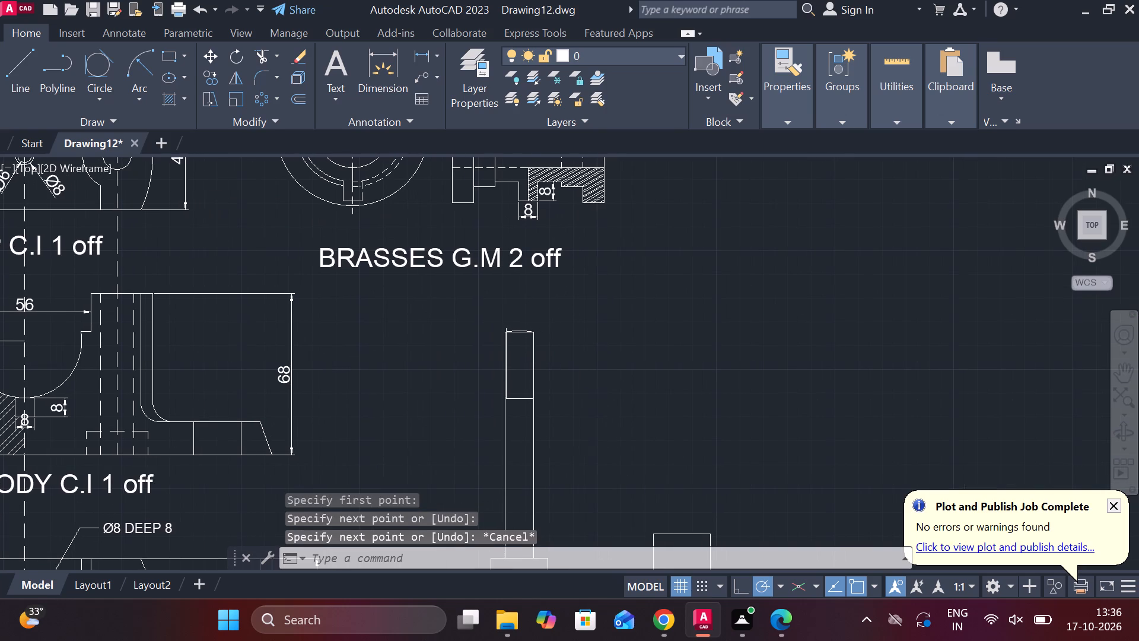
key(l)
key(Return)
scroll(536, 394, up, 2)
click(447, 438)
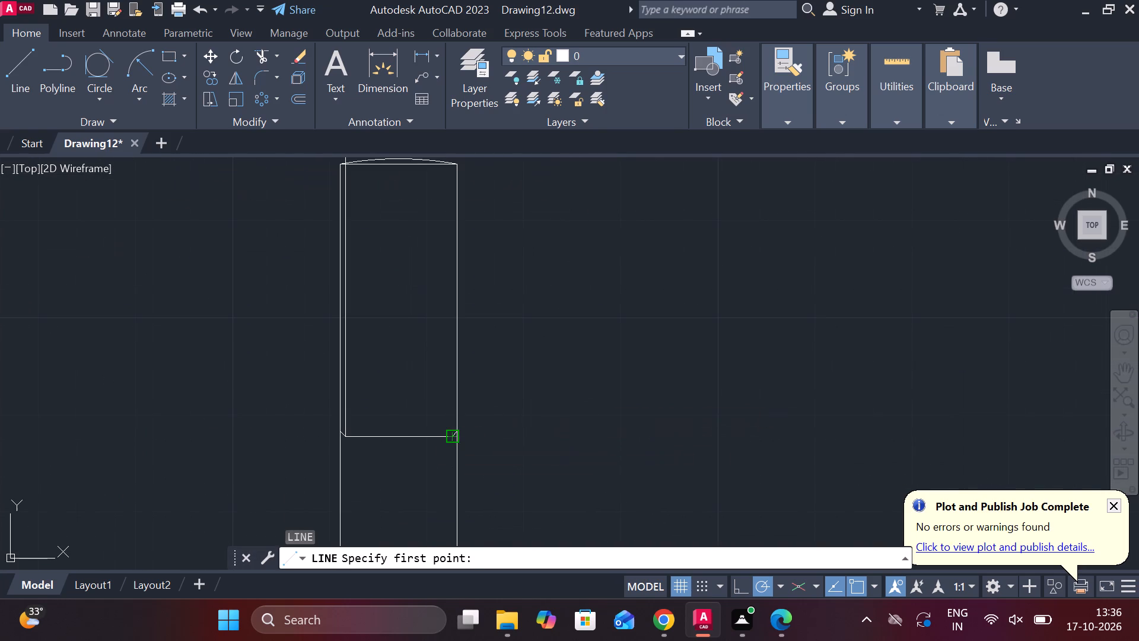
middle_drag(472, 282, 488, 367)
click(457, 212)
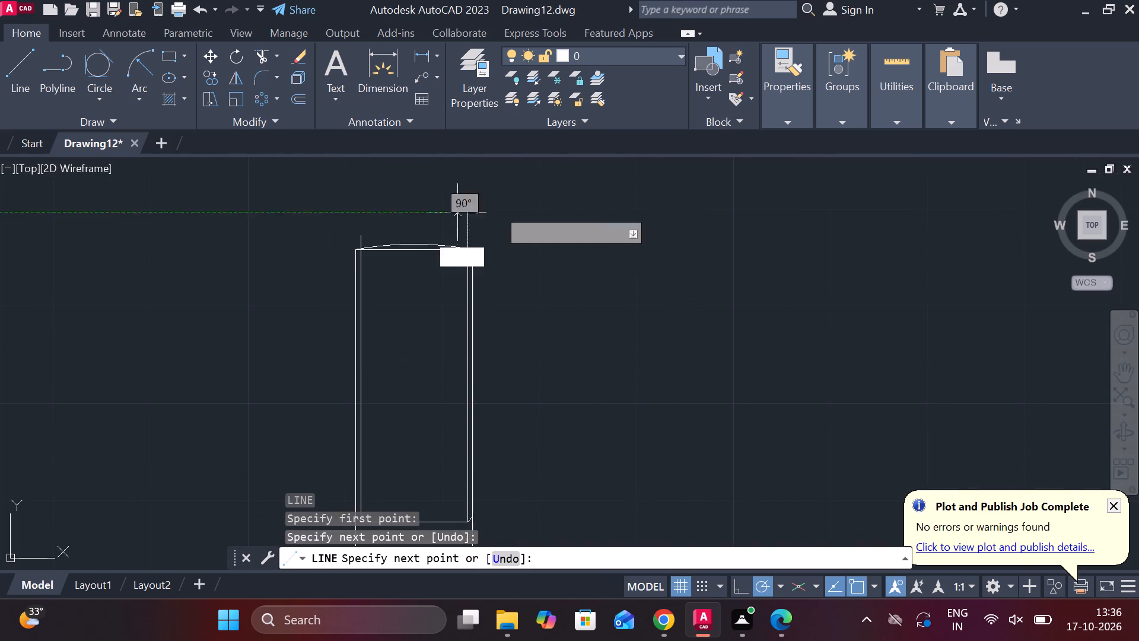
key(Escape)
Trim the ends of both inner thread lines that project above the bolt's top.
text(TR)
key(space)
drag(542, 238, 355, 230)
click(357, 237)
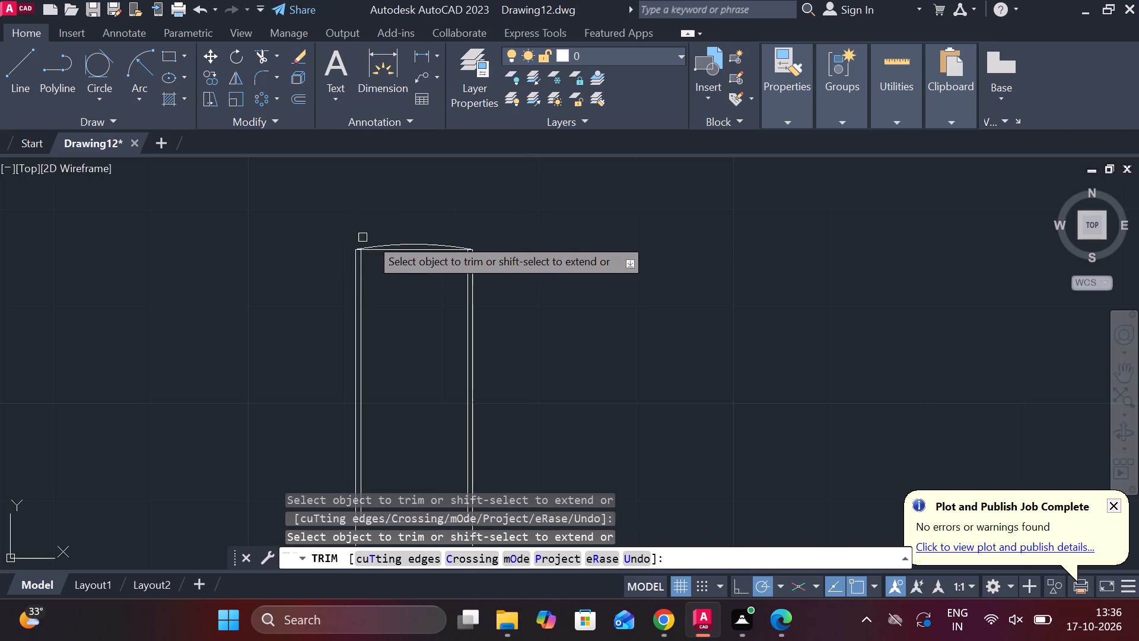
scroll(556, 252, down, 3)
scroll(637, 280, down, 1)
middle_drag(648, 284, 660, 287)
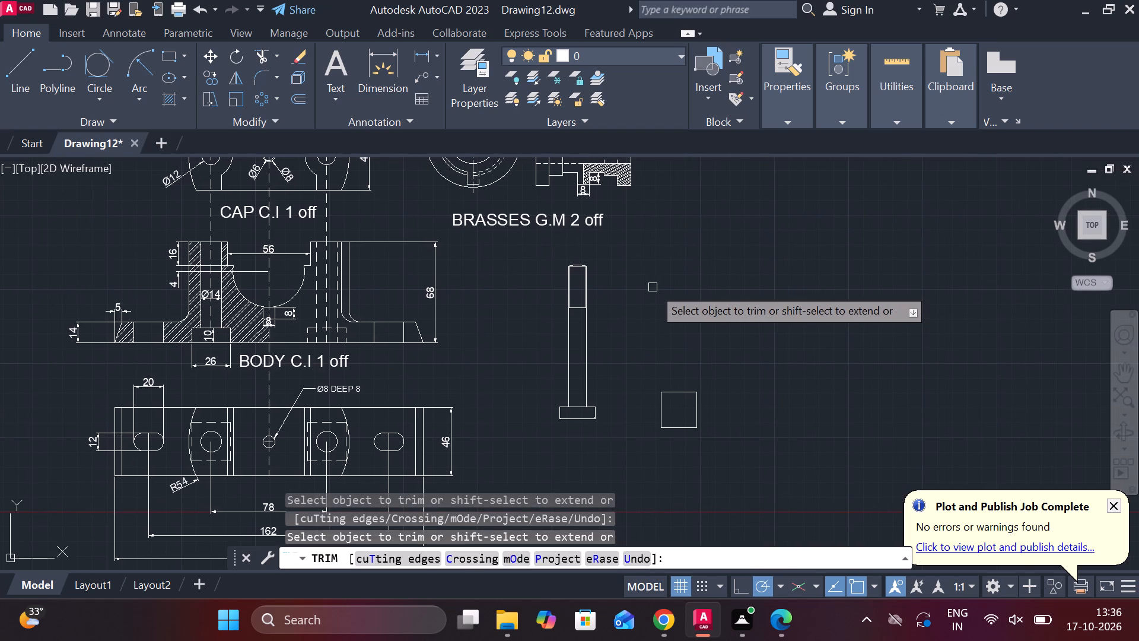
key(Escape)
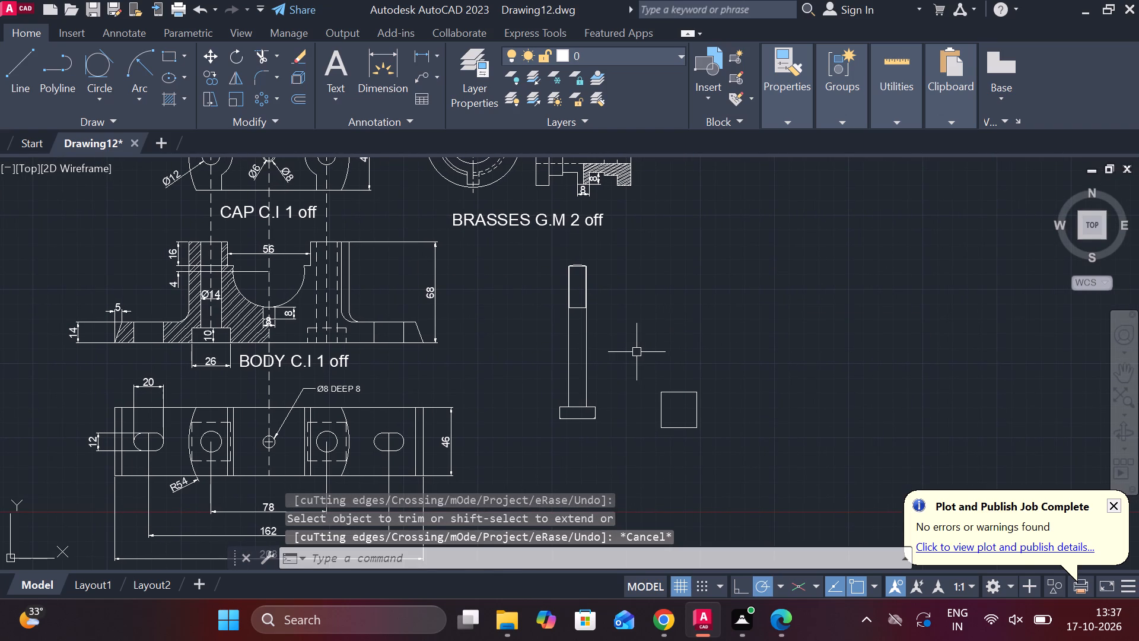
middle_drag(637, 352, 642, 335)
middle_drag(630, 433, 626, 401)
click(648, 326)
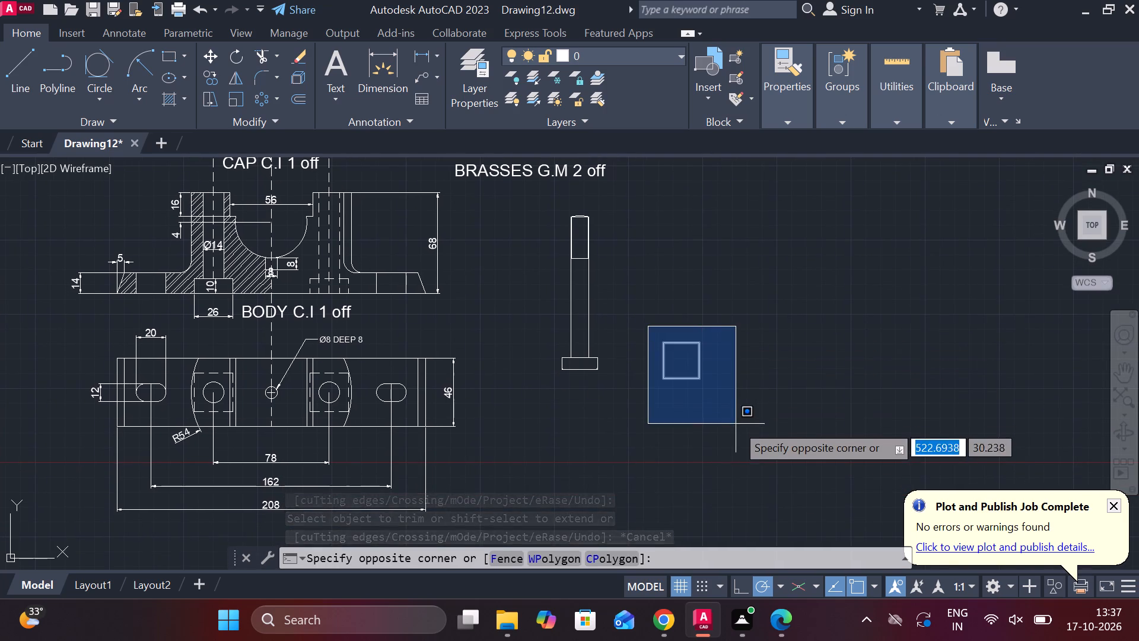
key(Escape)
Draw a vertical line through the middle of the bolt, from above its top end to below the head.
key(l)
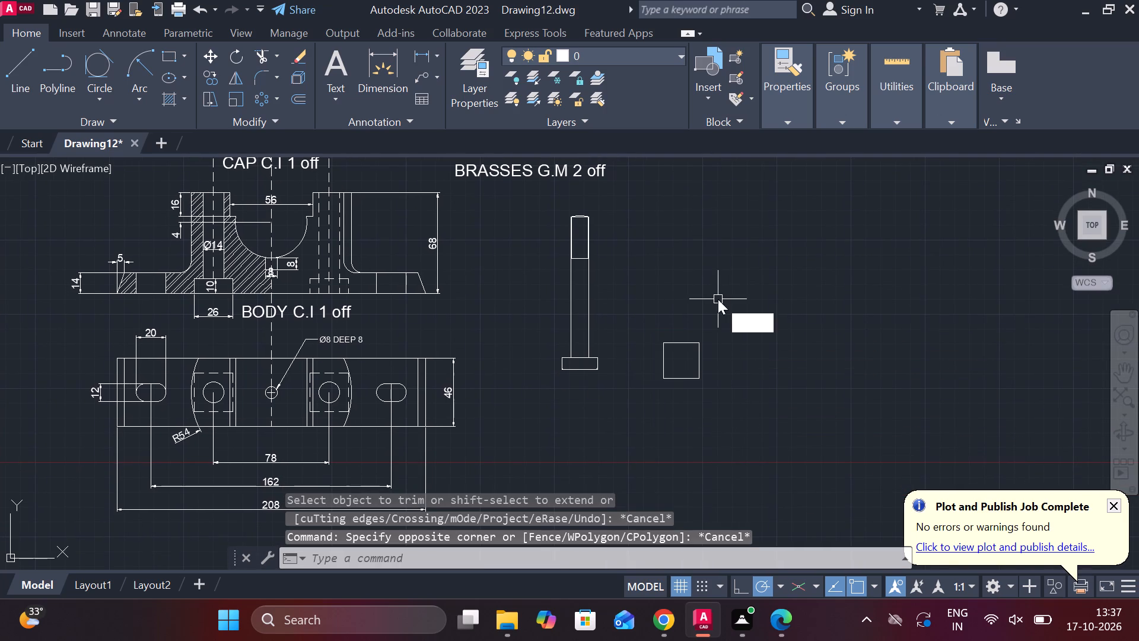
key(Return)
scroll(590, 218, up, 2)
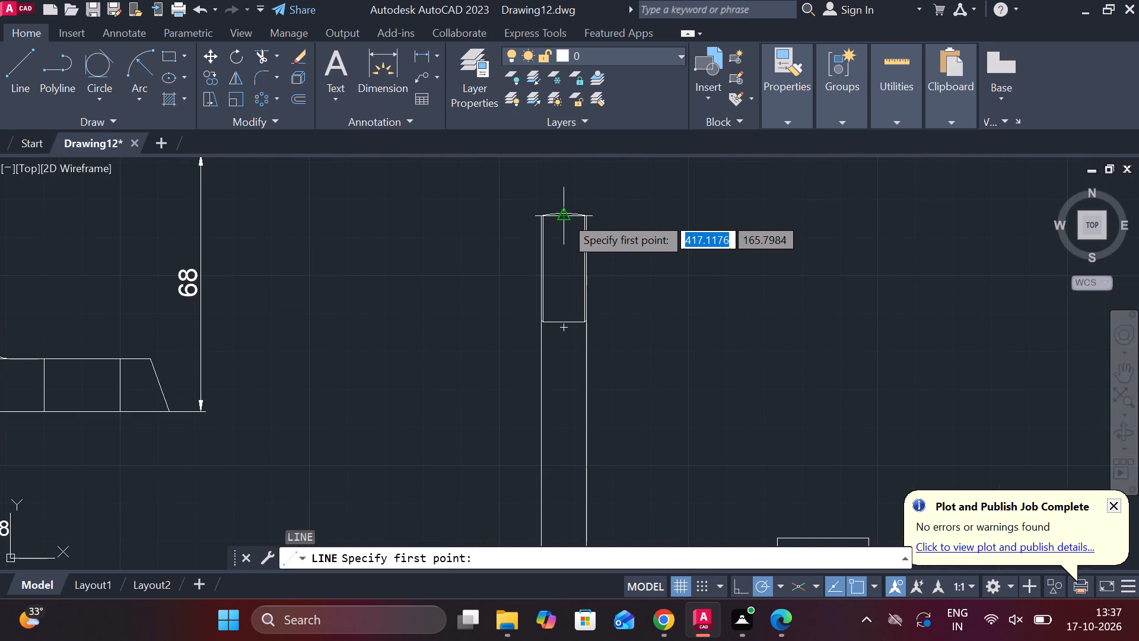
click(563, 193)
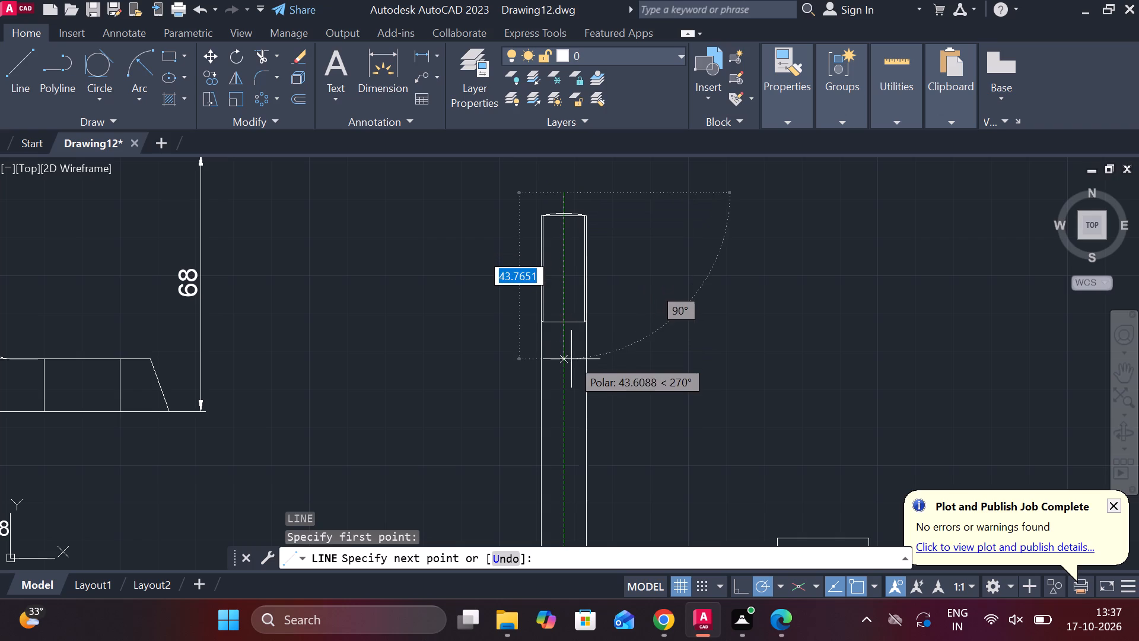
scroll(571, 359, down, 1)
middle_drag(571, 359, 531, 163)
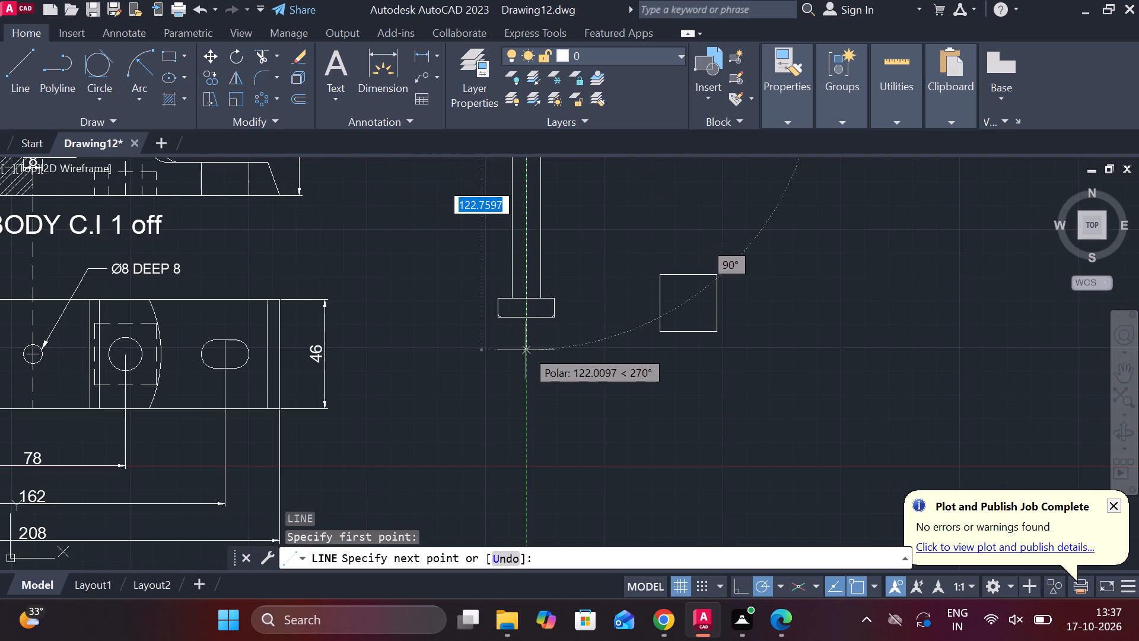
click(527, 369)
key(Escape)
Change the linetype of the bolt's centre line to DASHED.
middle_drag(603, 338, 607, 351)
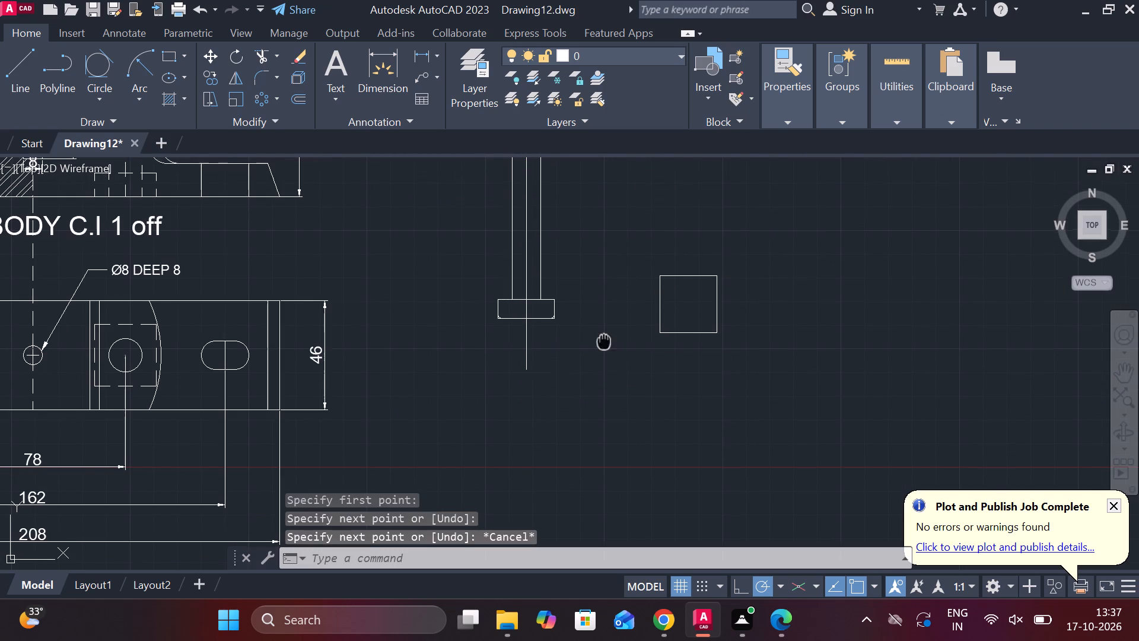
middle_drag(607, 351, 608, 384)
click(529, 394)
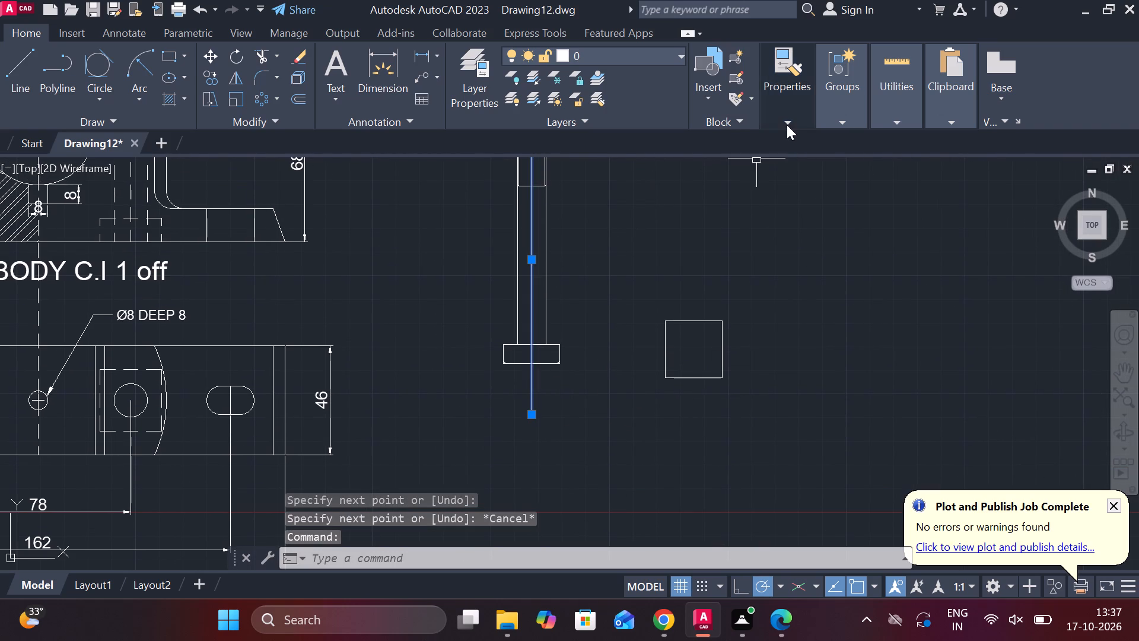
click(787, 125)
click(893, 192)
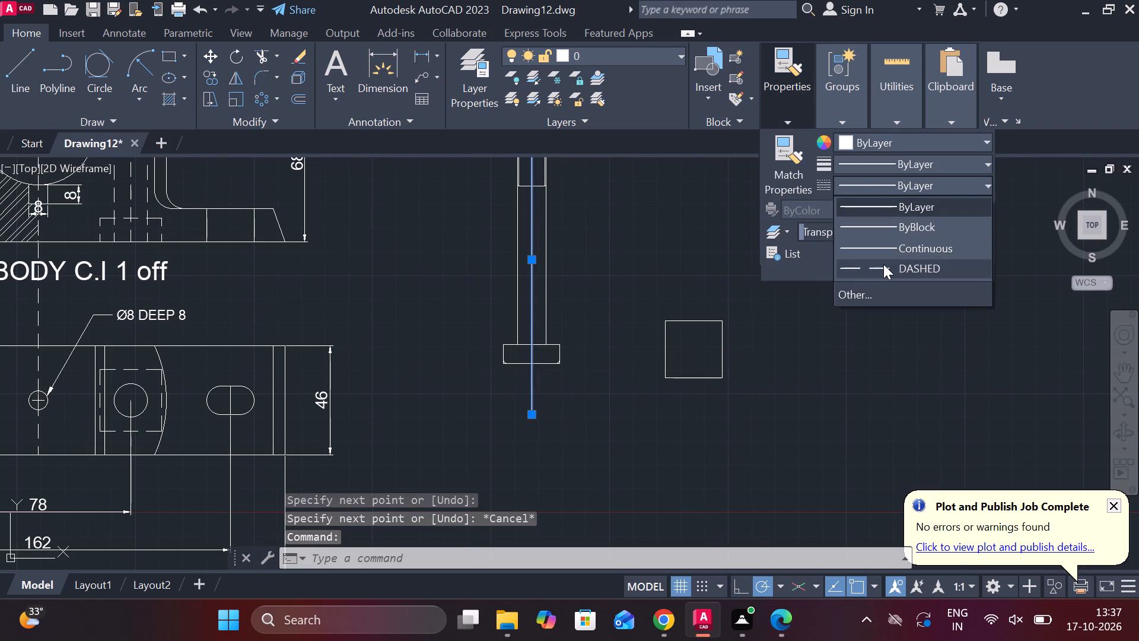
click(883, 264)
key(Escape)
key(Escape)
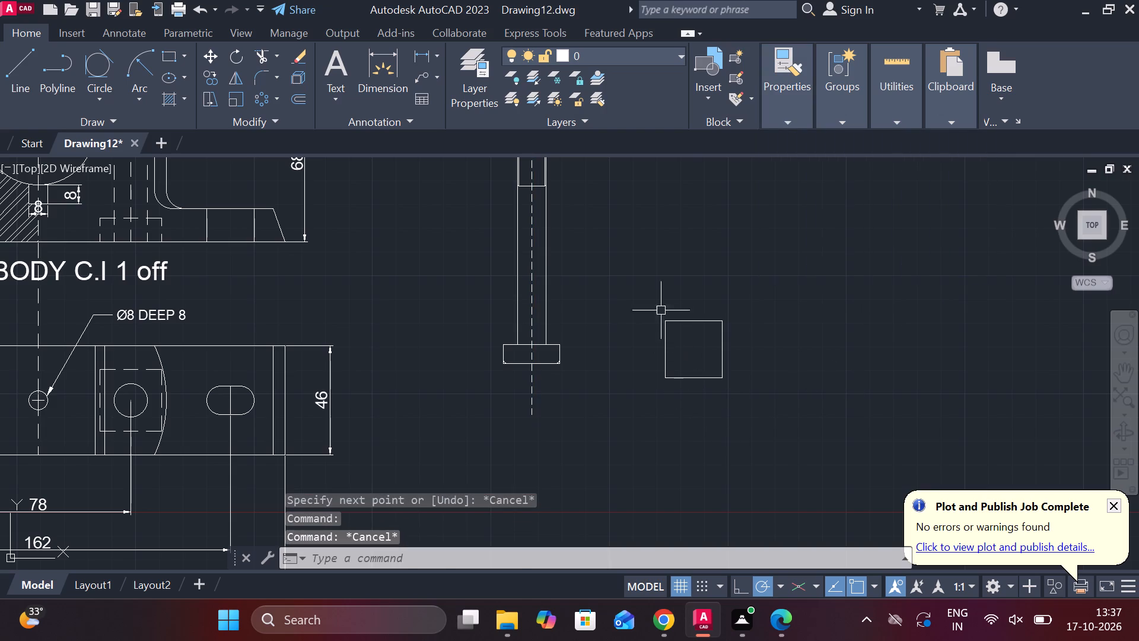
Move the square by its centre onto the lower end of the bolt's dashed centre line.
click(640, 294)
click(769, 437)
key(m)
key(Return)
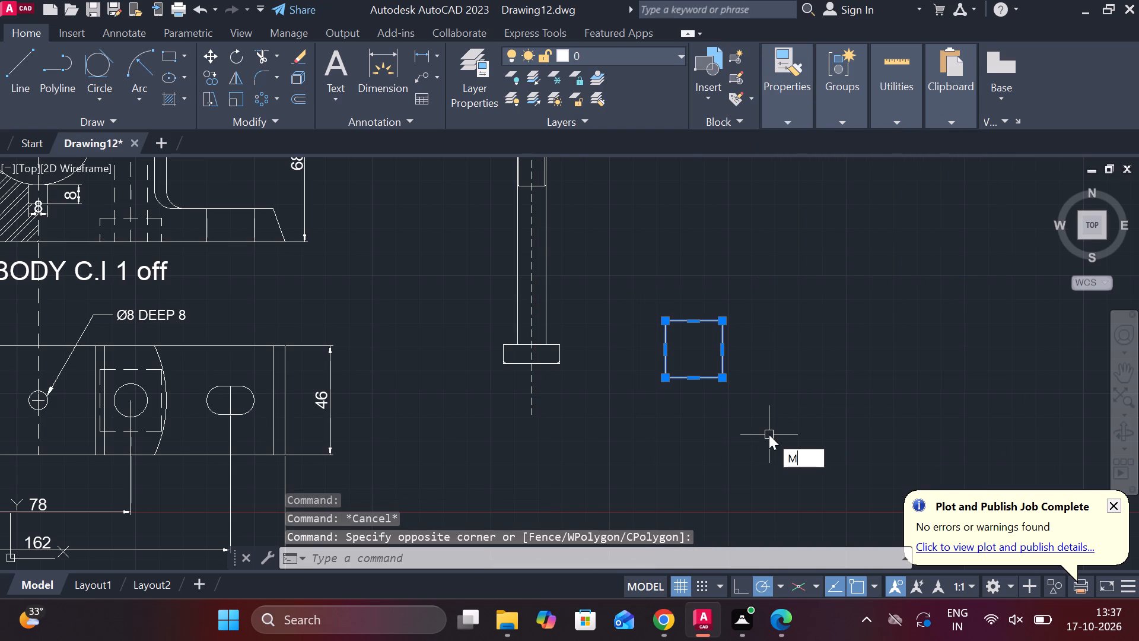
click(690, 351)
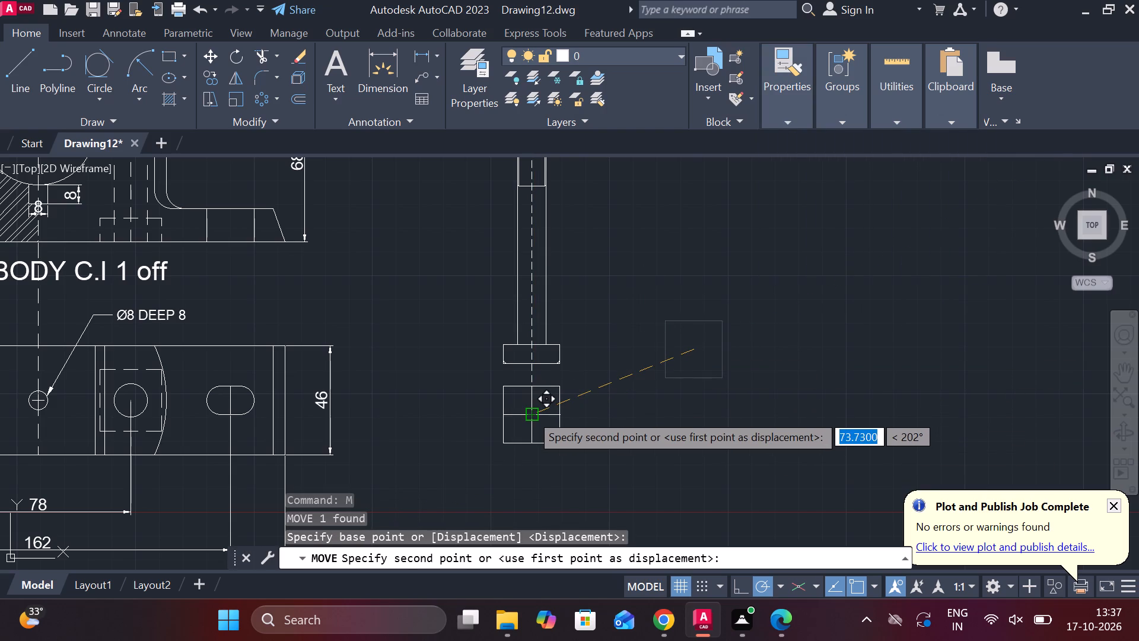
click(530, 413)
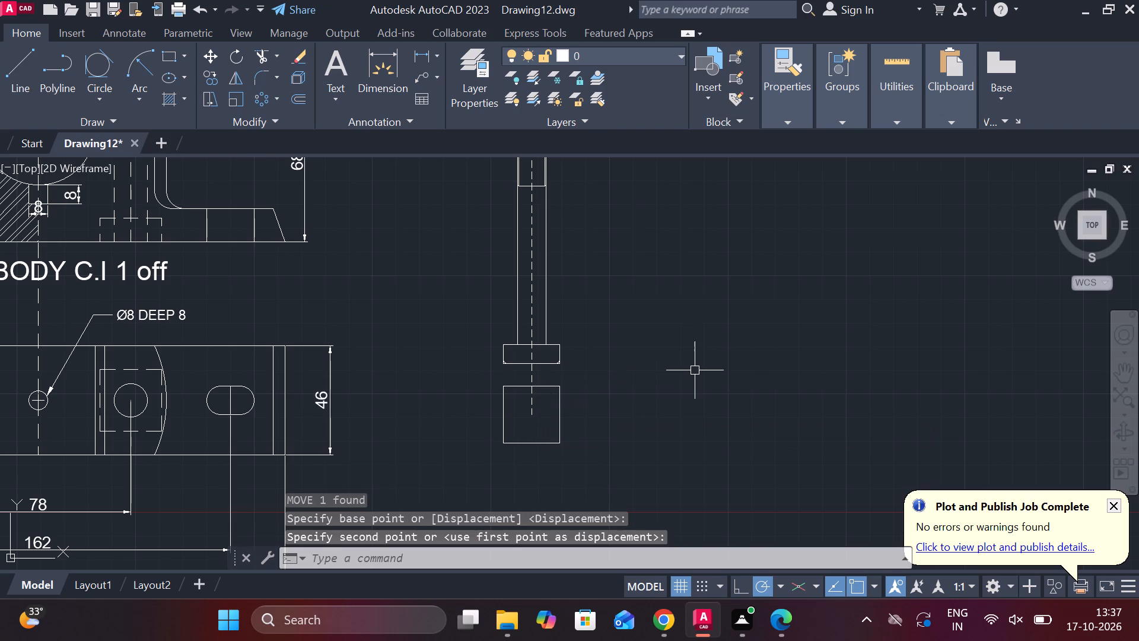
Copy the bolt's front view, without its centre line and the square, to two places left of the undimensioned body view.
scroll(644, 359, down, 1)
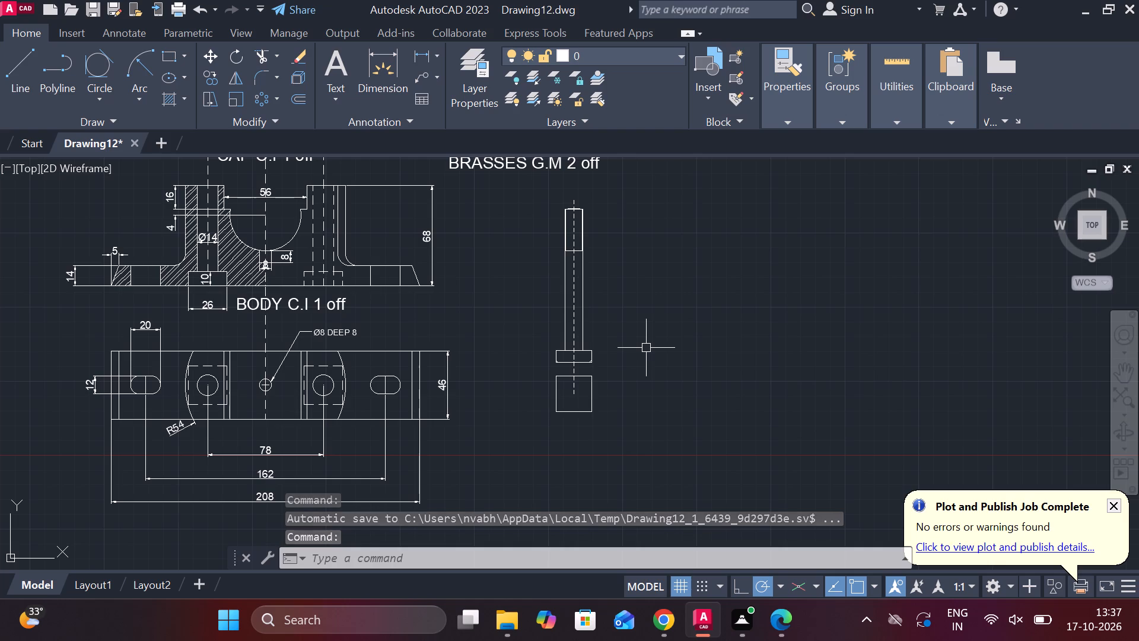
middle_click(667, 302)
key(Escape)
double_click(551, 202)
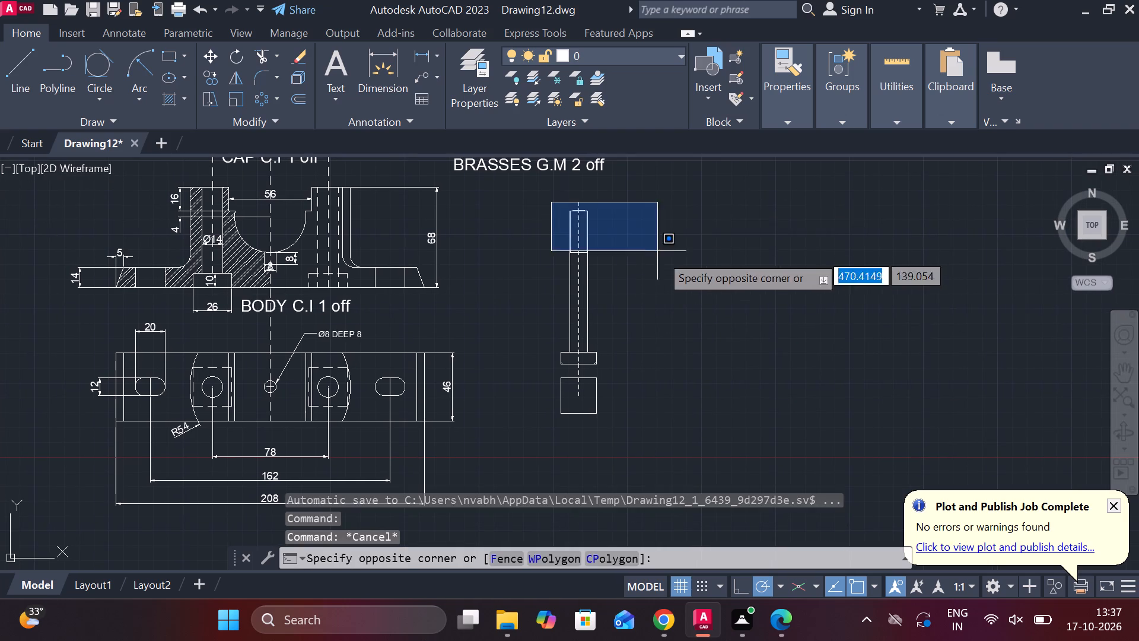
click(654, 372)
text(CO)
key(Return)
click(680, 323)
scroll(667, 344, down, 2)
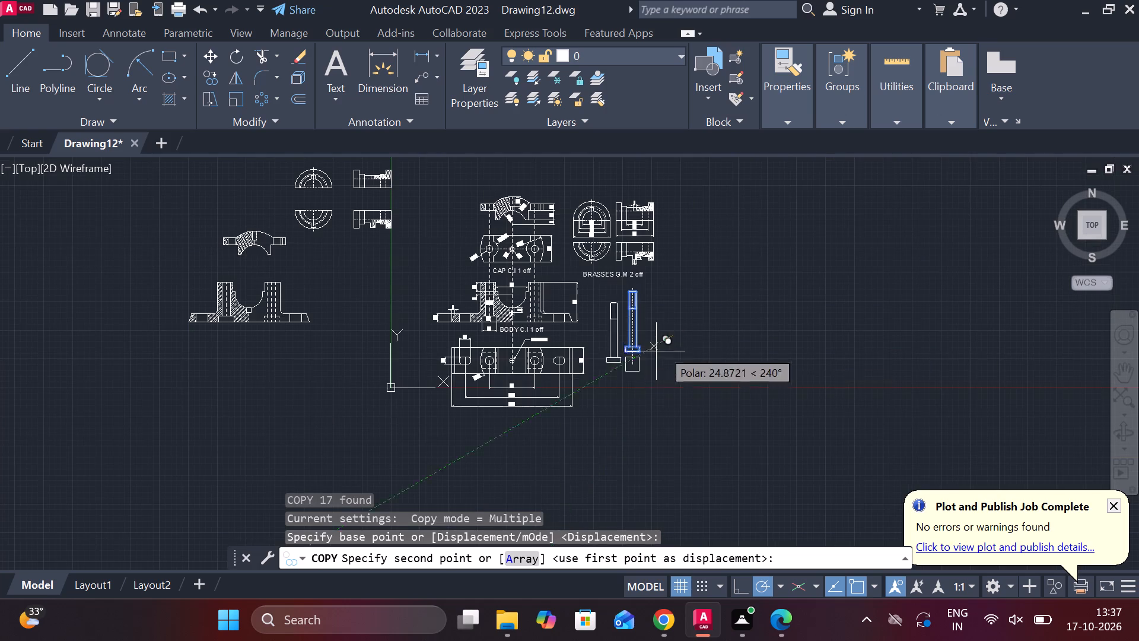
middle_drag(451, 370, 664, 395)
click(384, 373)
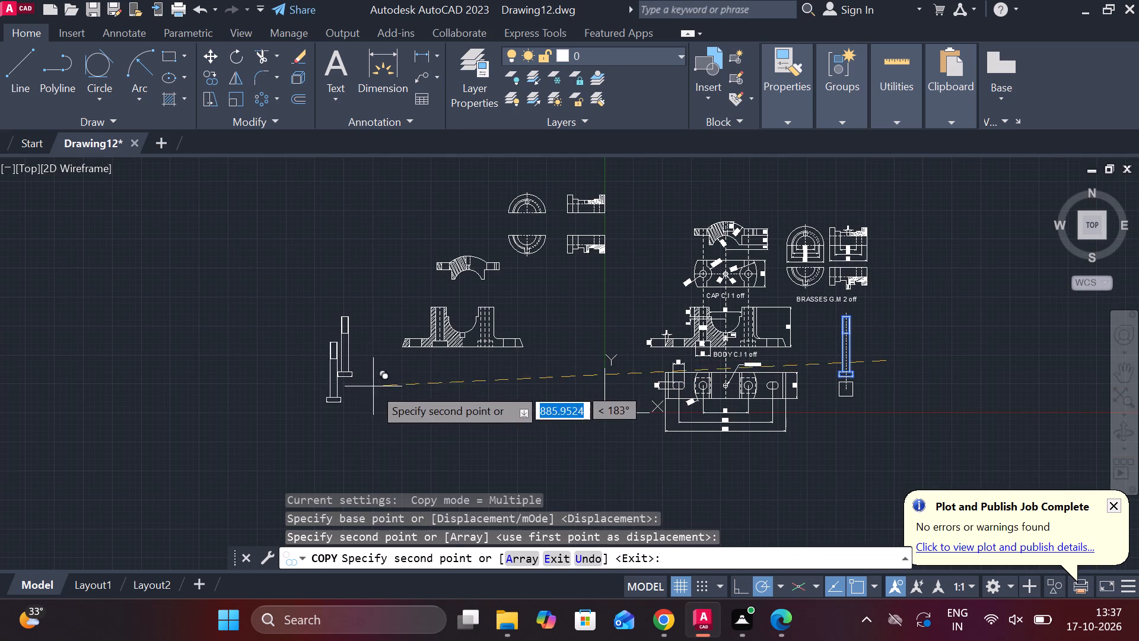
click(332, 383)
key(Escape)
Add a linear dimension for the shank's width above the original bolt's top end.
middle_drag(479, 427, 361, 423)
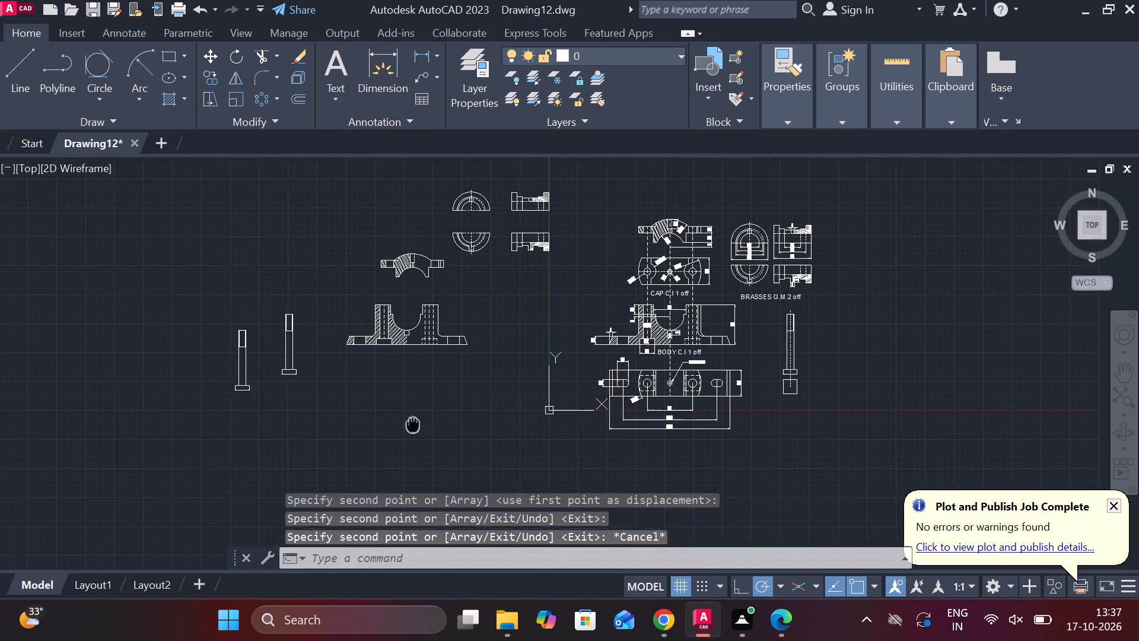
middle_drag(361, 423, 349, 423)
scroll(777, 338, up, 2)
middle_drag(764, 338, 717, 323)
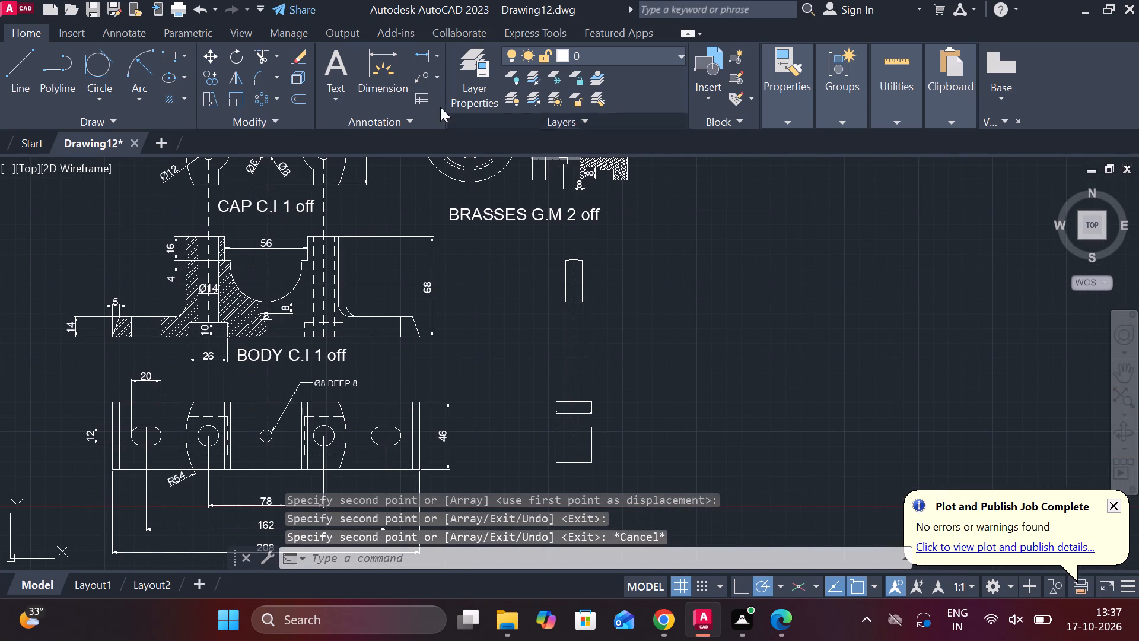
click(425, 58)
scroll(554, 188, up, 2)
scroll(587, 333, up, 2)
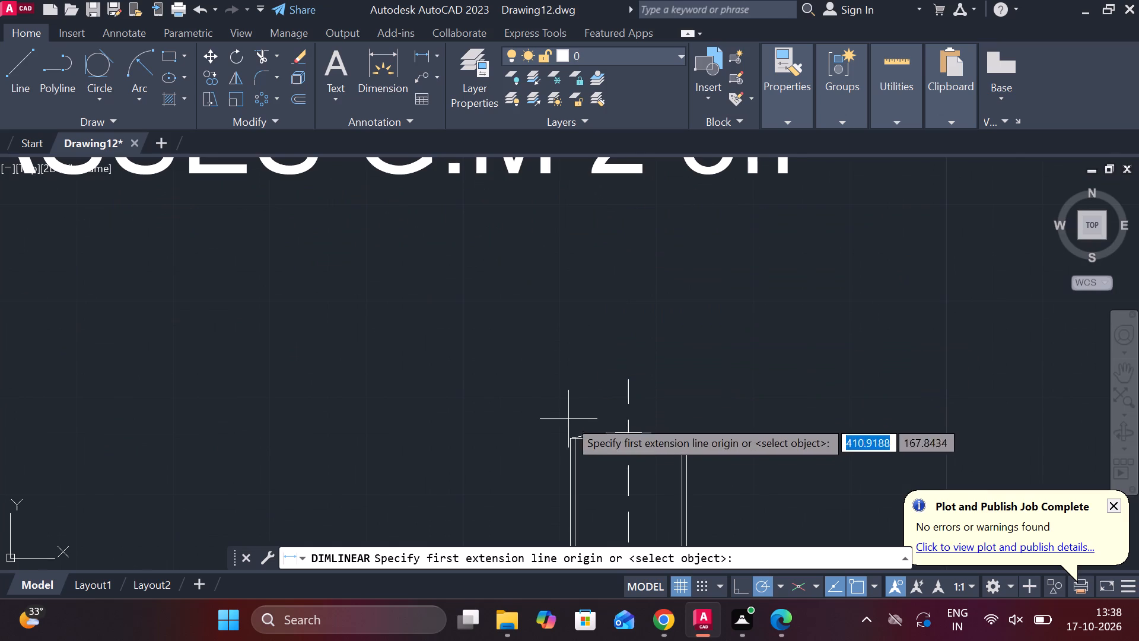
click(565, 439)
click(693, 442)
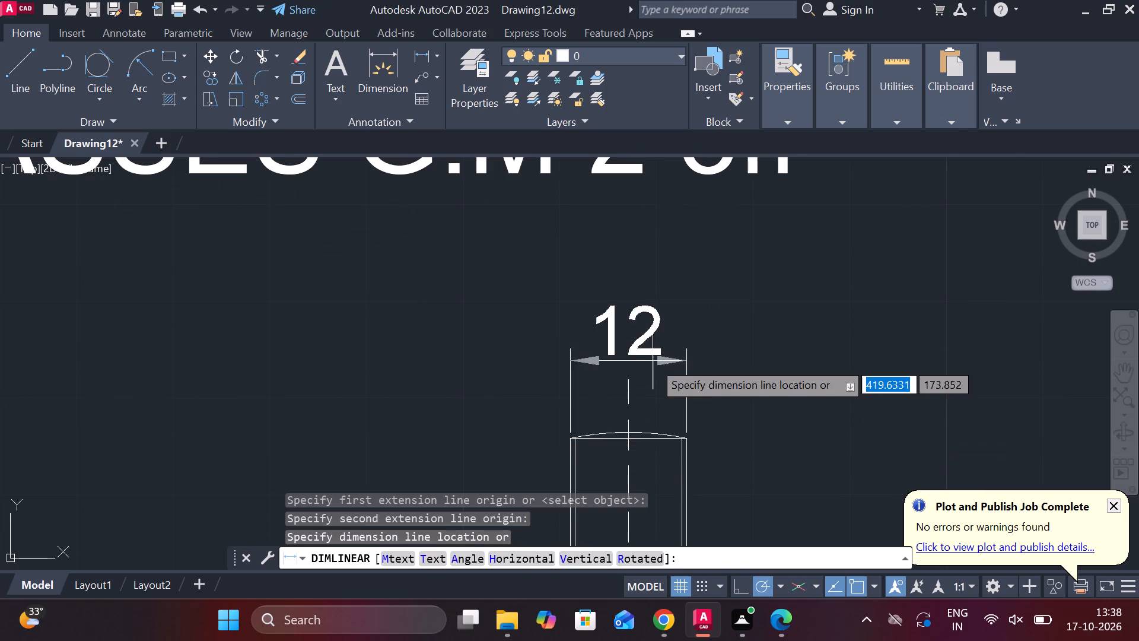
click(645, 320)
Add a vertical linear dimension for the threaded length on the bolt's right side.
scroll(661, 335, down, 2)
middle_drag(739, 353, 613, 244)
key(space)
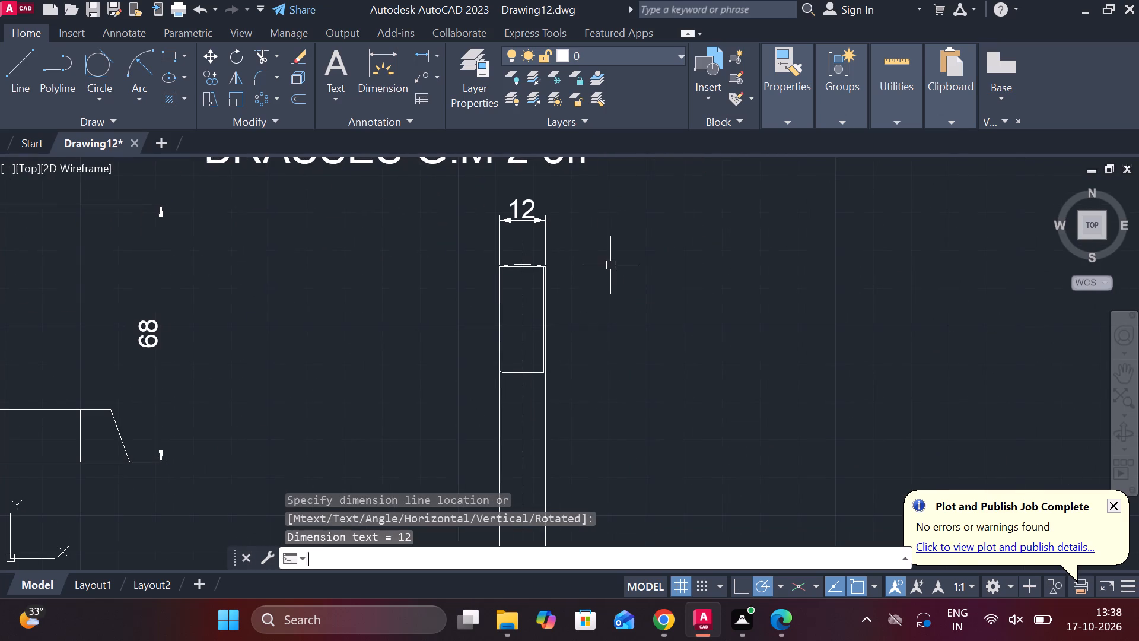
click(547, 264)
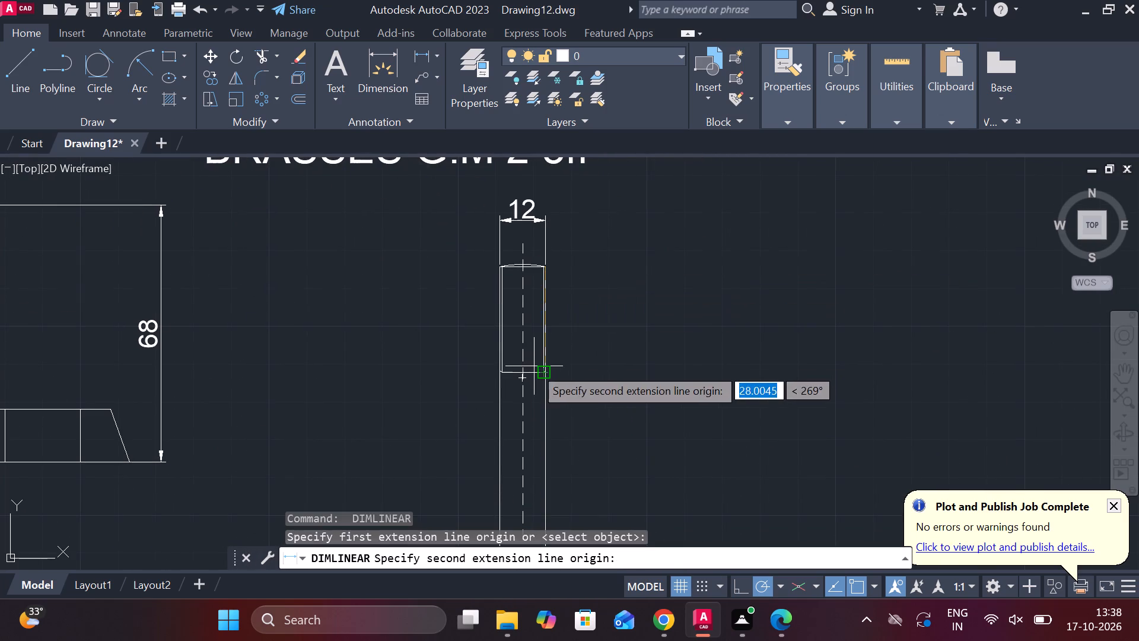
click(540, 370)
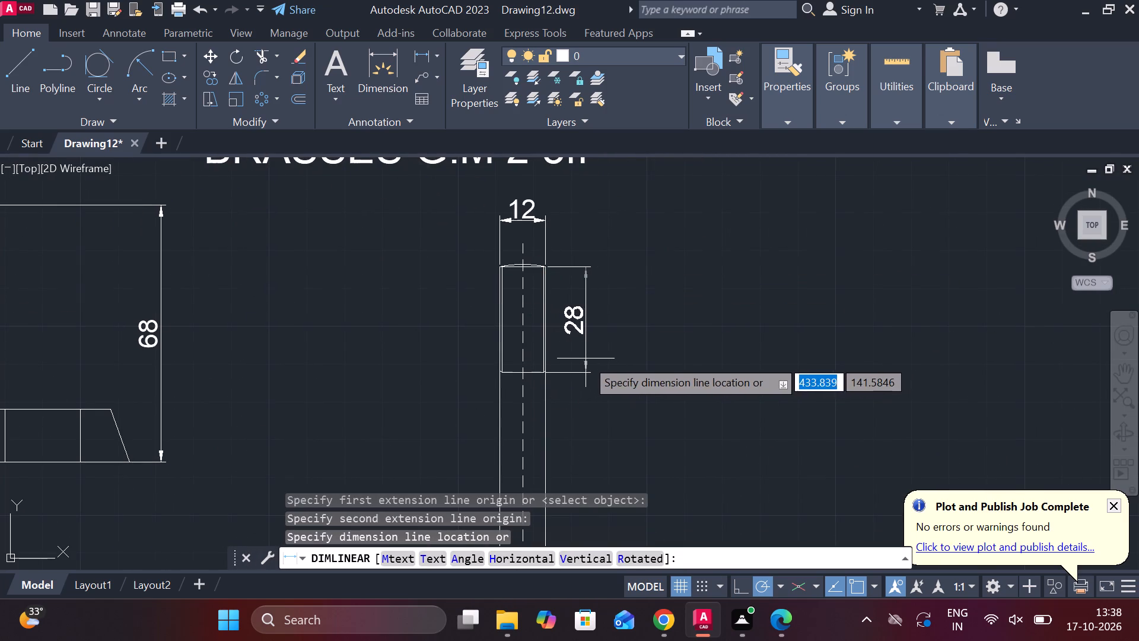
click(586, 358)
Add a vertical linear dimension for the bolt head's thickness on its right side.
middle_drag(616, 366, 628, 338)
key(space)
middle_drag(608, 377, 640, 221)
scroll(645, 208, down, 2)
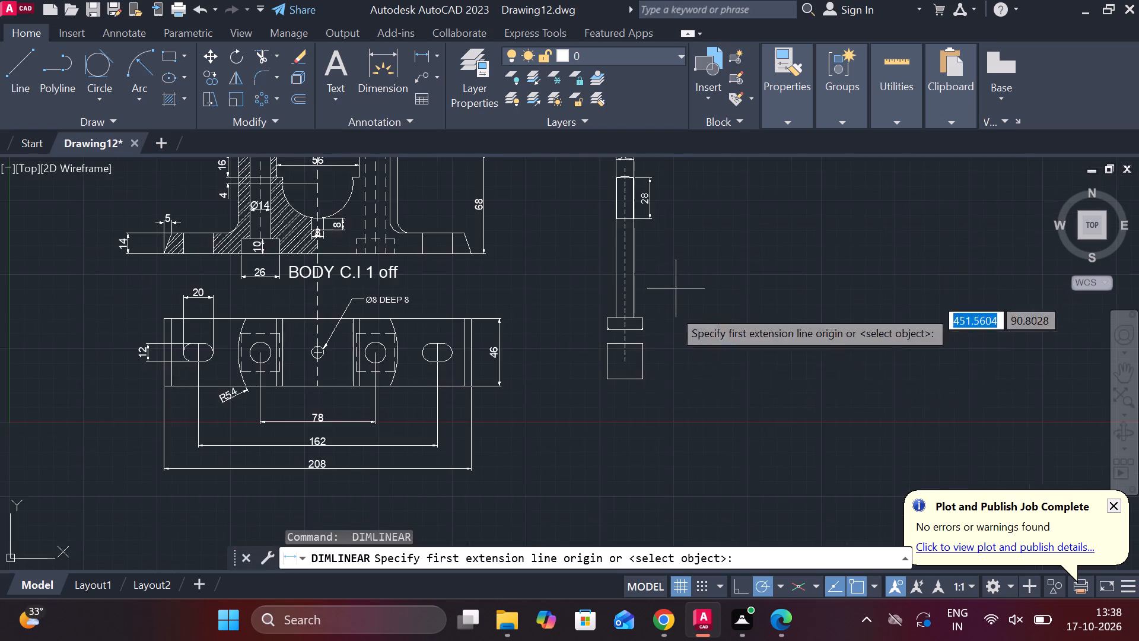
scroll(627, 354, up, 2)
click(669, 252)
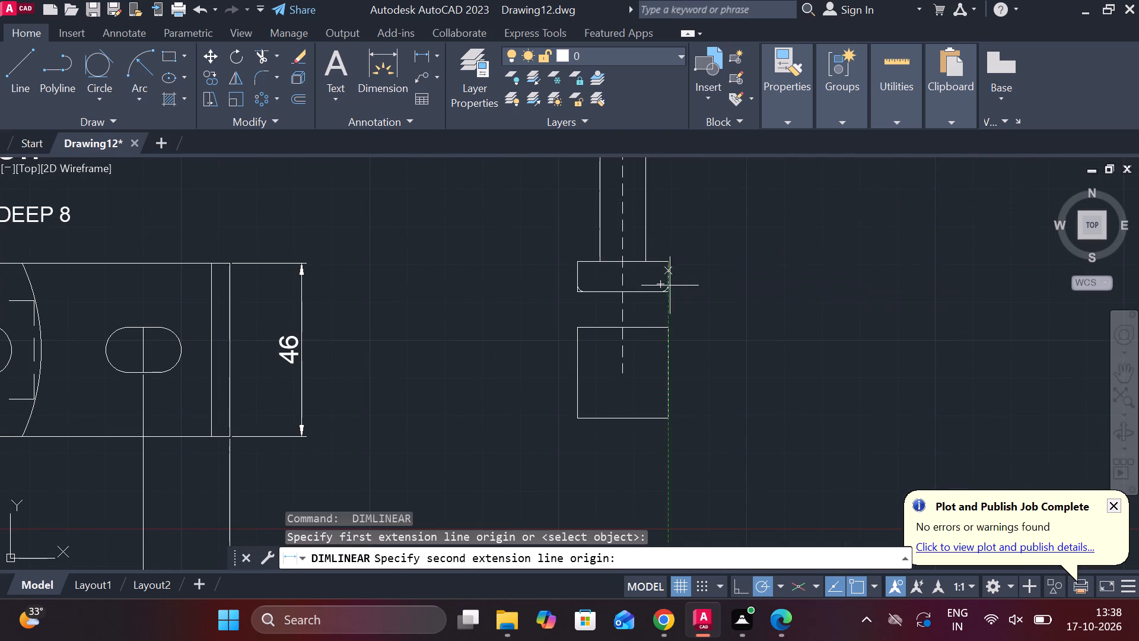
click(670, 293)
click(700, 289)
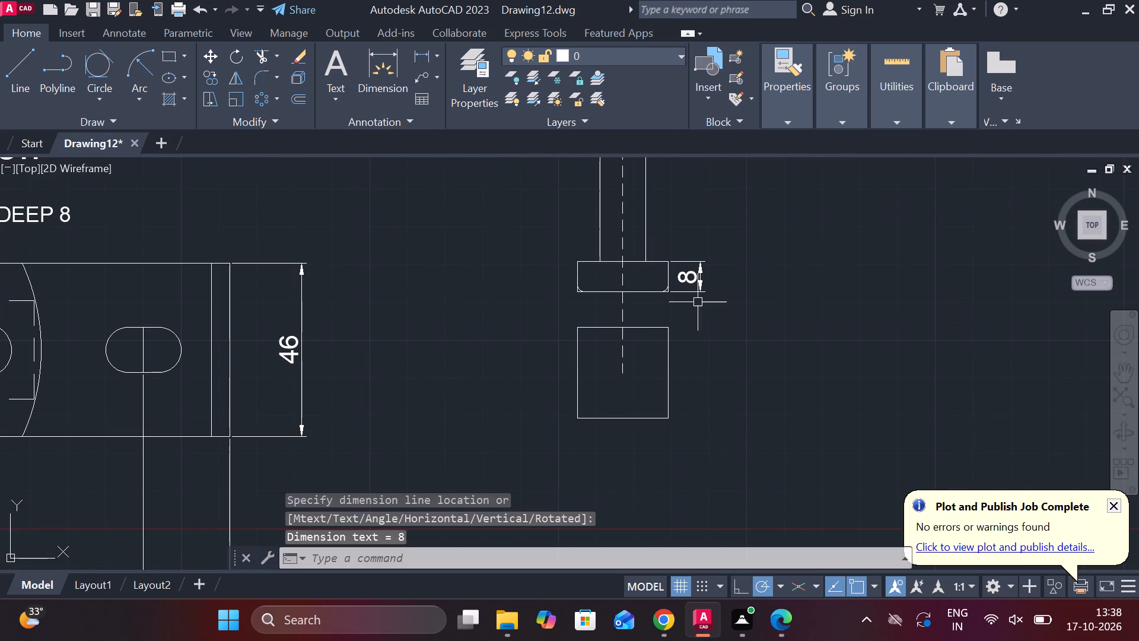
Add a horizontal linear dimension for the square's width, placed between the bolt head and the square.
middle_drag(679, 373, 669, 377)
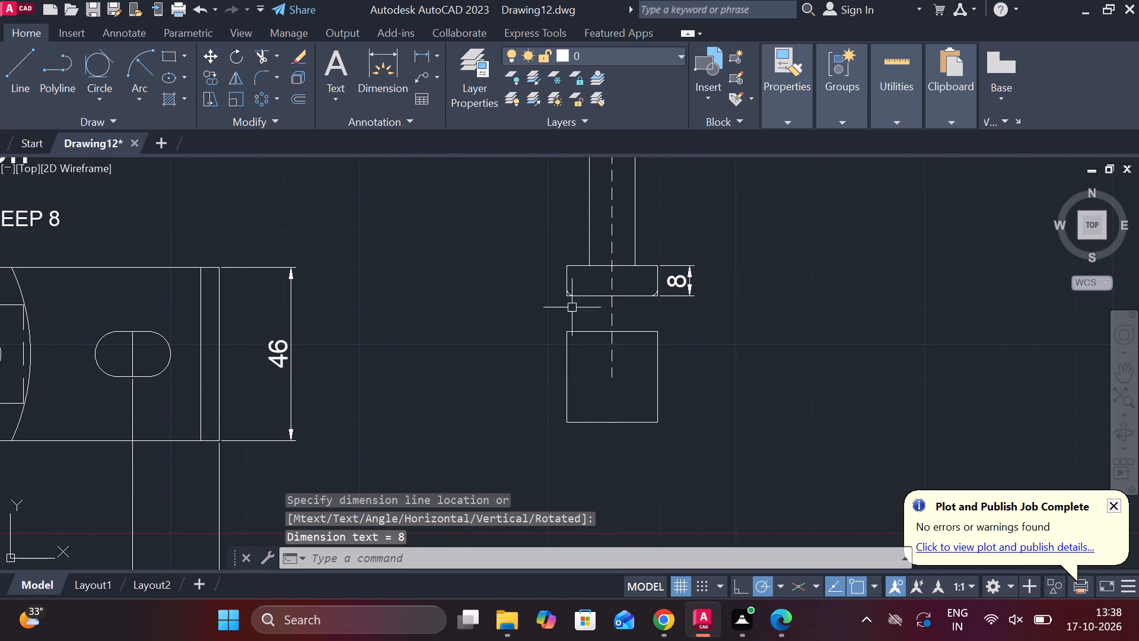
scroll(572, 307, up, 1)
middle_drag(565, 344, 523, 343)
key(space)
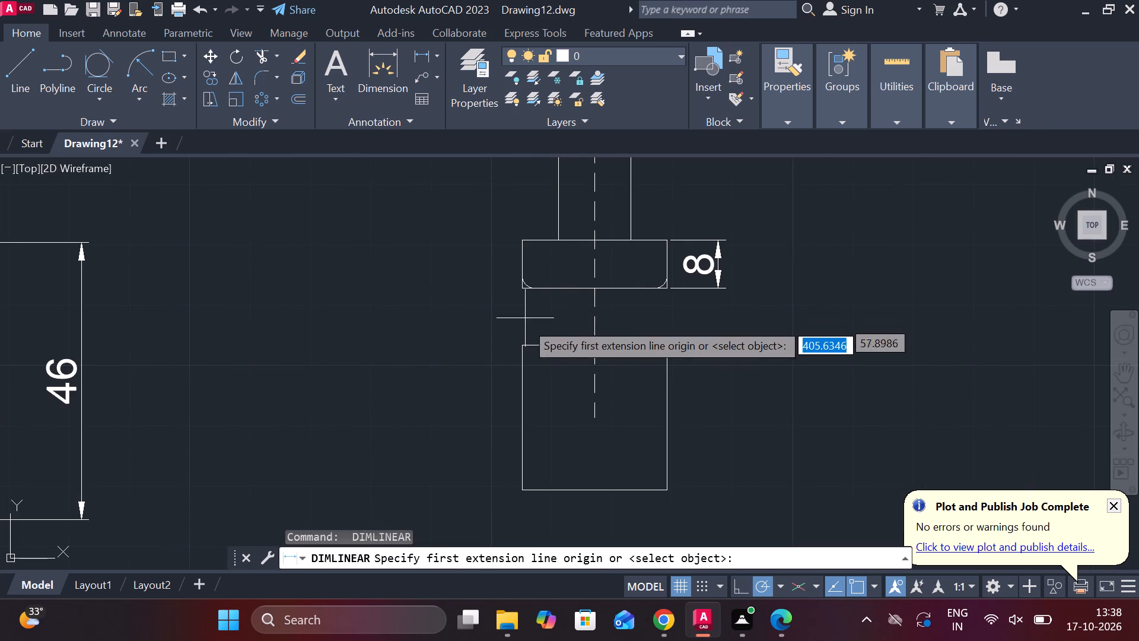
click(523, 341)
click(663, 350)
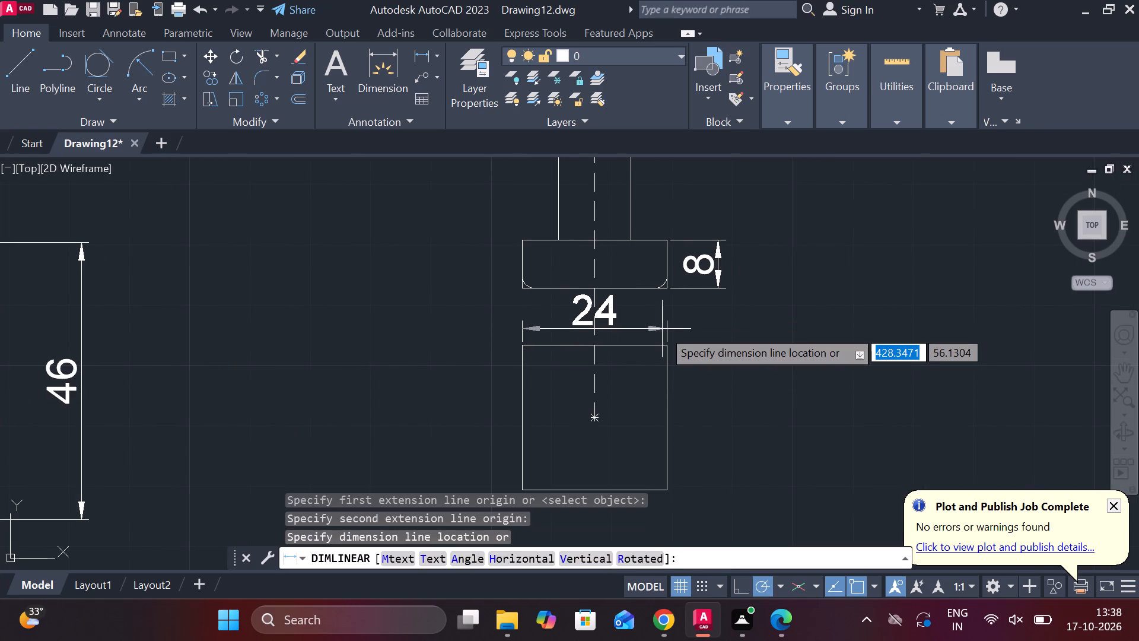
click(662, 329)
Add a vertical linear dimension for the shank's length, from its top end to the head, on the bolt's left side.
middle_click(745, 304)
middle_drag(800, 293, 747, 442)
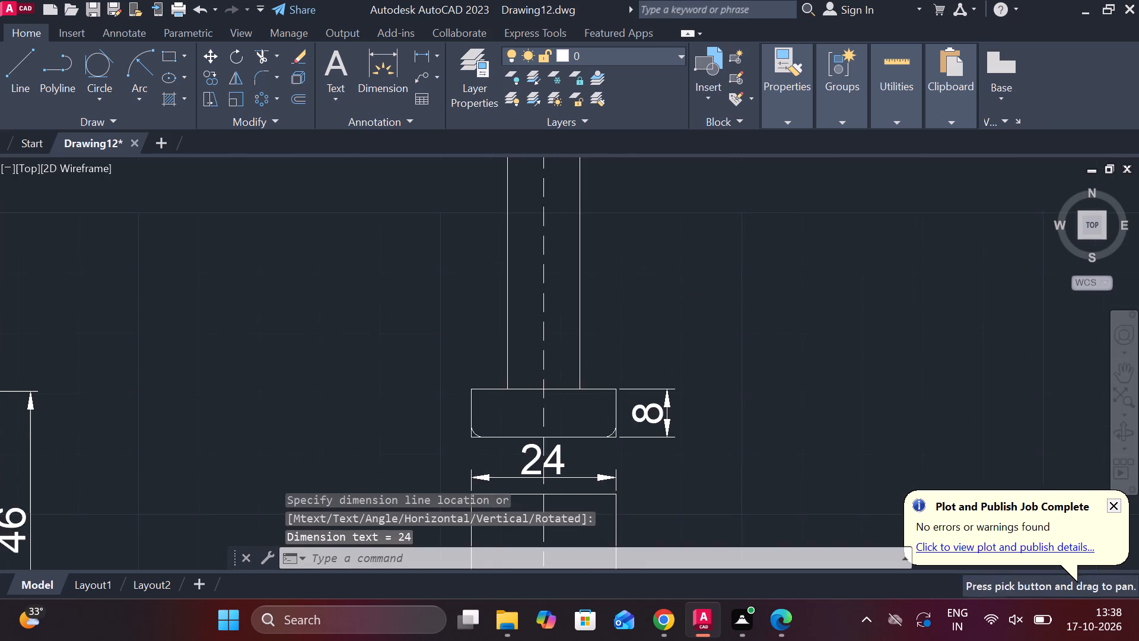
scroll(746, 336, down, 1)
middle_drag(726, 284, 709, 414)
middle_drag(705, 342, 720, 509)
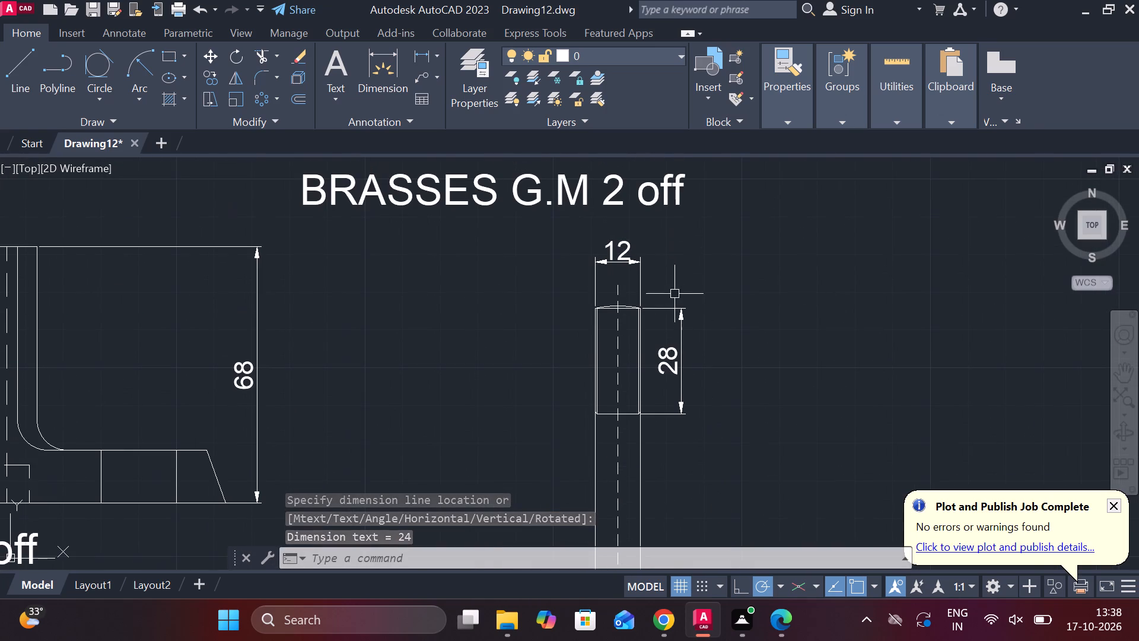
key(space)
click(593, 309)
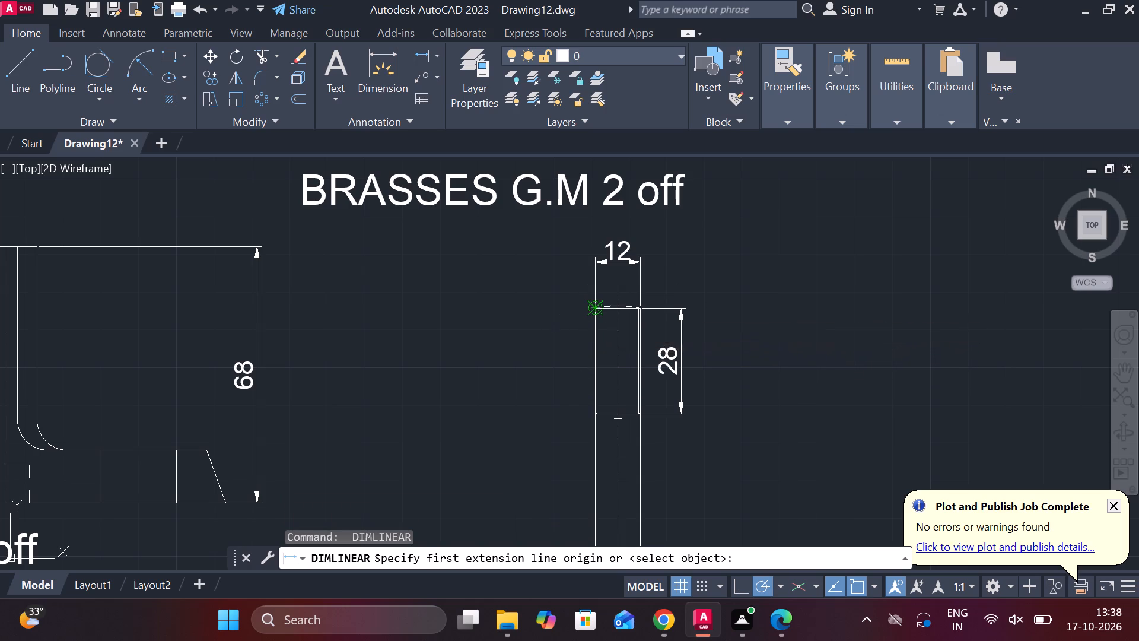
scroll(562, 319, down, 1)
middle_drag(562, 320, 551, 272)
middle_drag(565, 412, 586, 317)
click(592, 394)
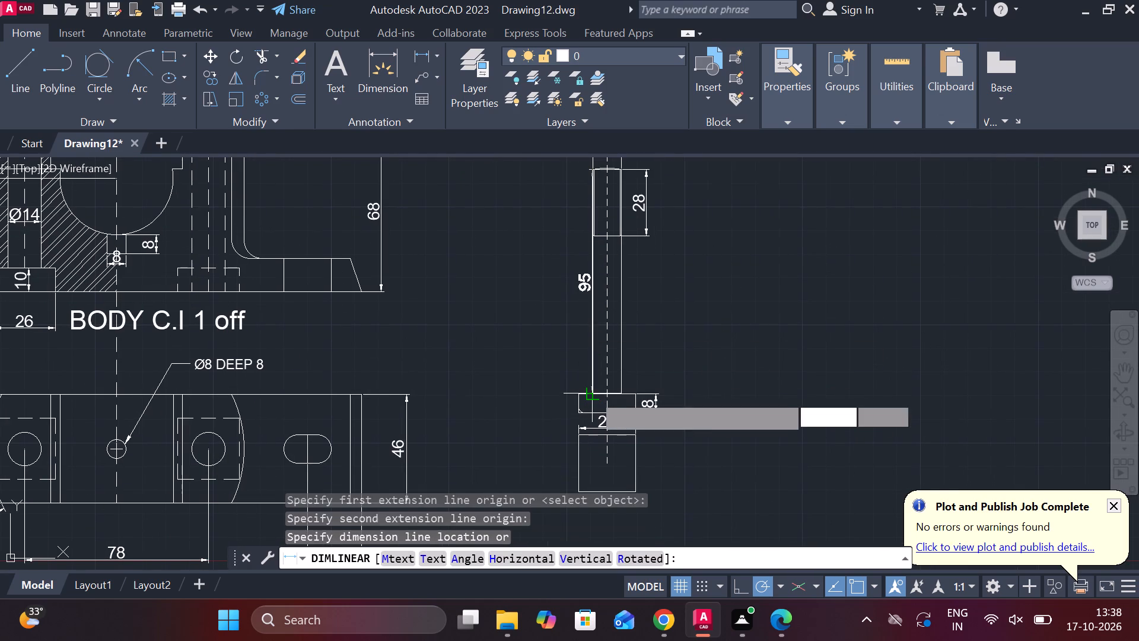
click(558, 351)
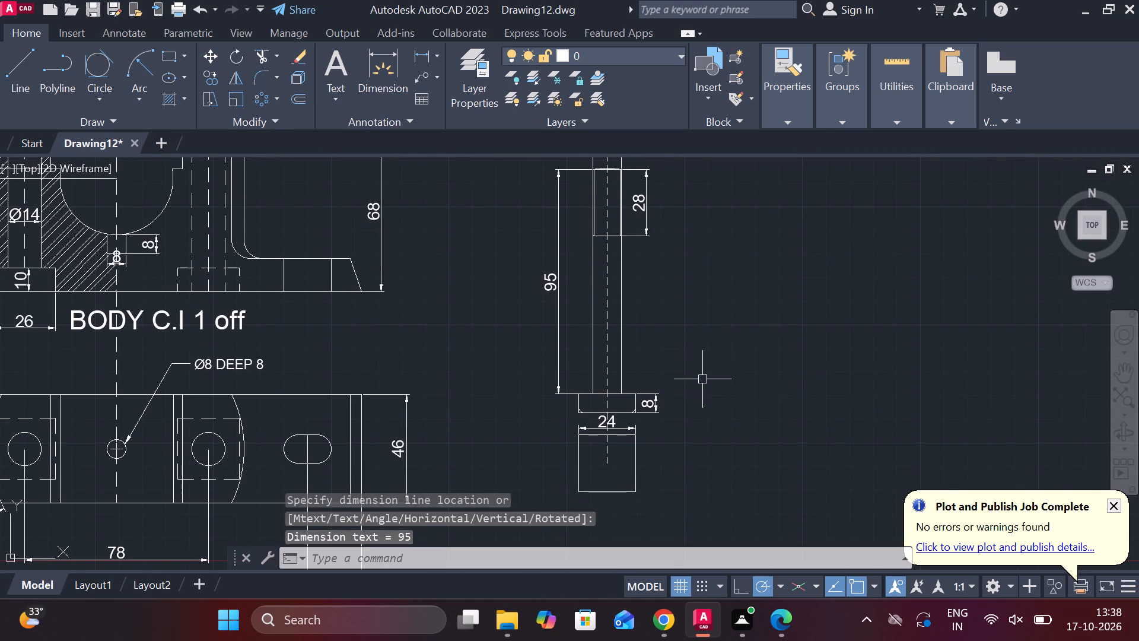
Draw a circle of diameter 12 at the centre of the square in the bolt's end view.
middle_drag(702, 379, 702, 372)
key(Escape)
text(C)
key(space)
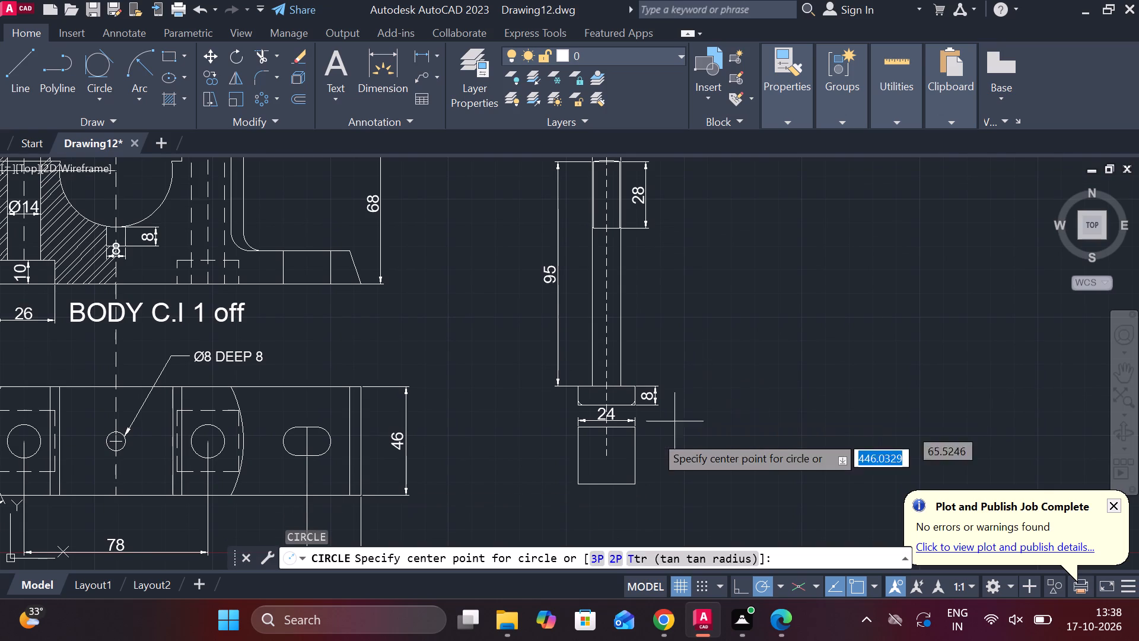
click(609, 457)
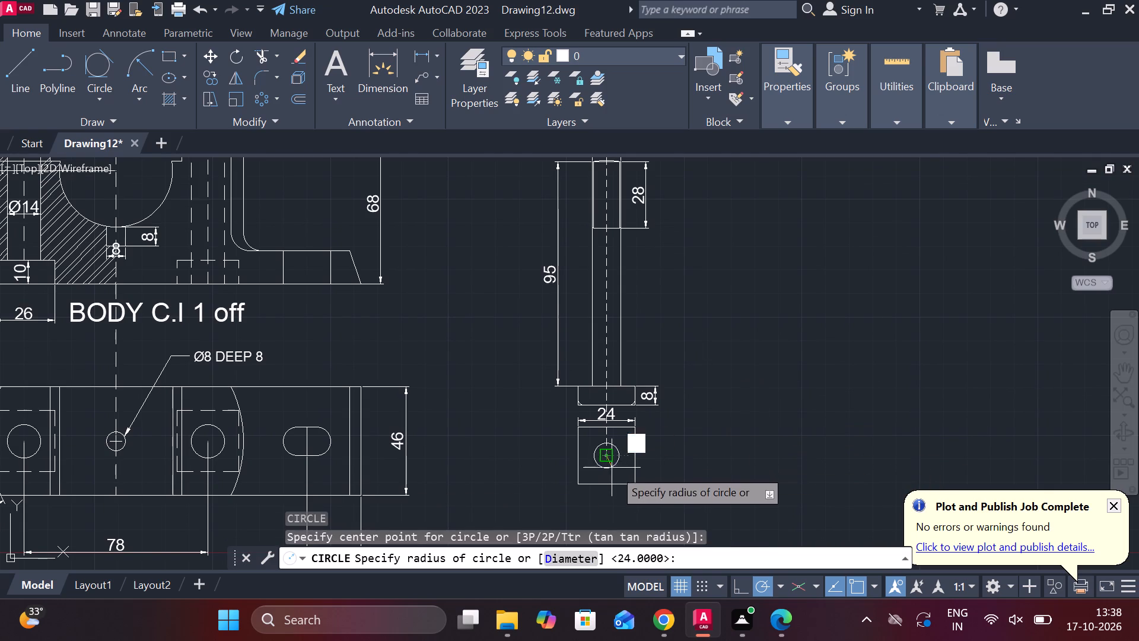
text(D 12)
key(space)
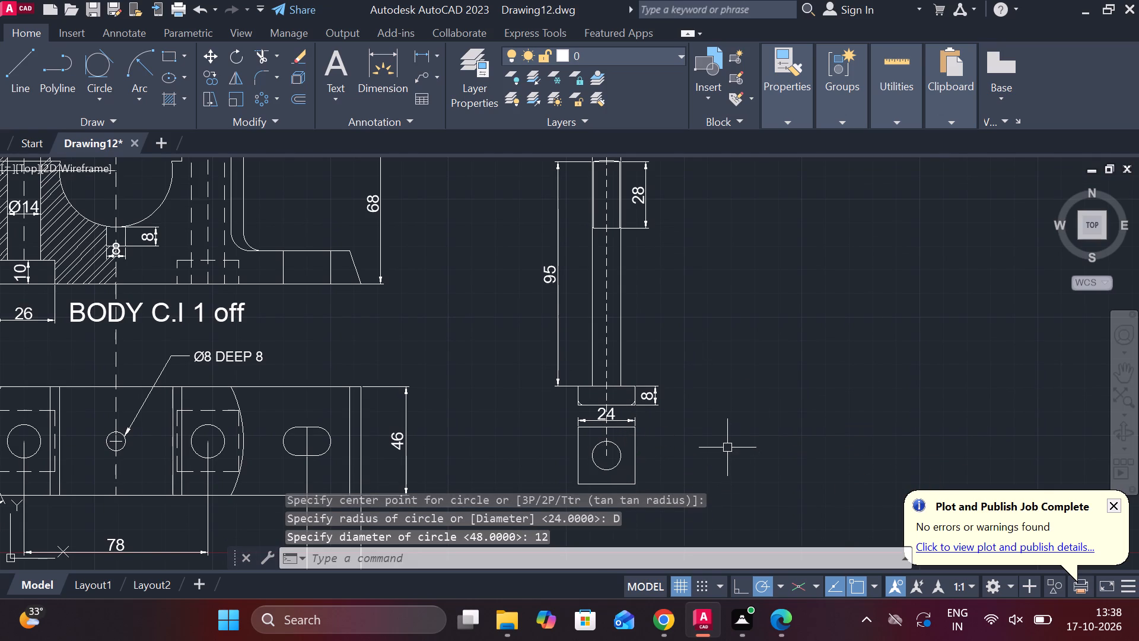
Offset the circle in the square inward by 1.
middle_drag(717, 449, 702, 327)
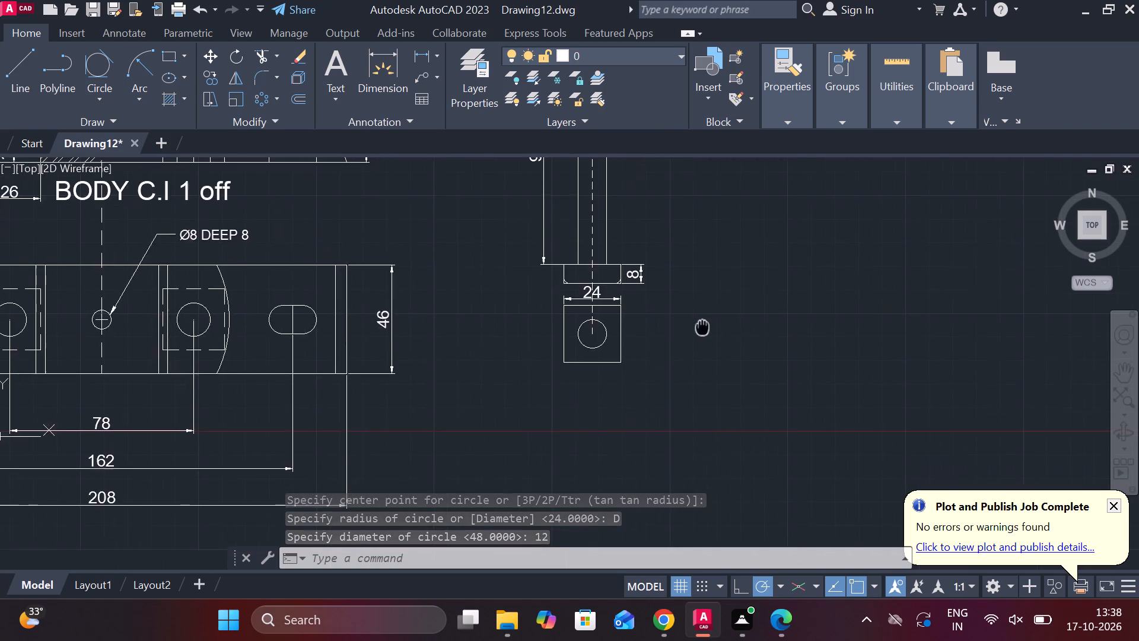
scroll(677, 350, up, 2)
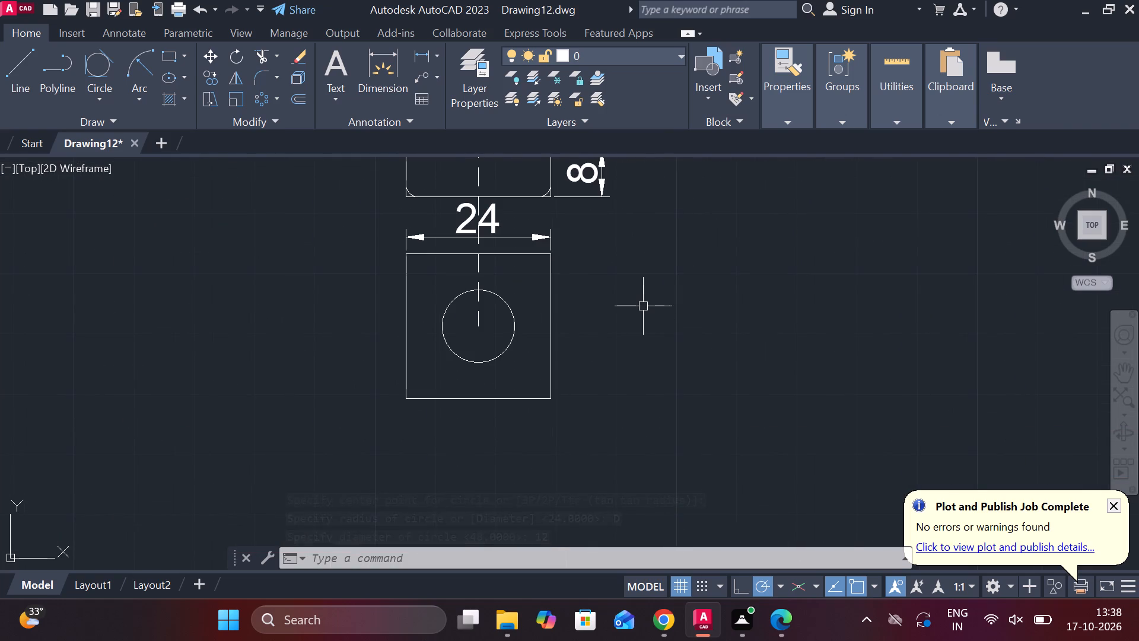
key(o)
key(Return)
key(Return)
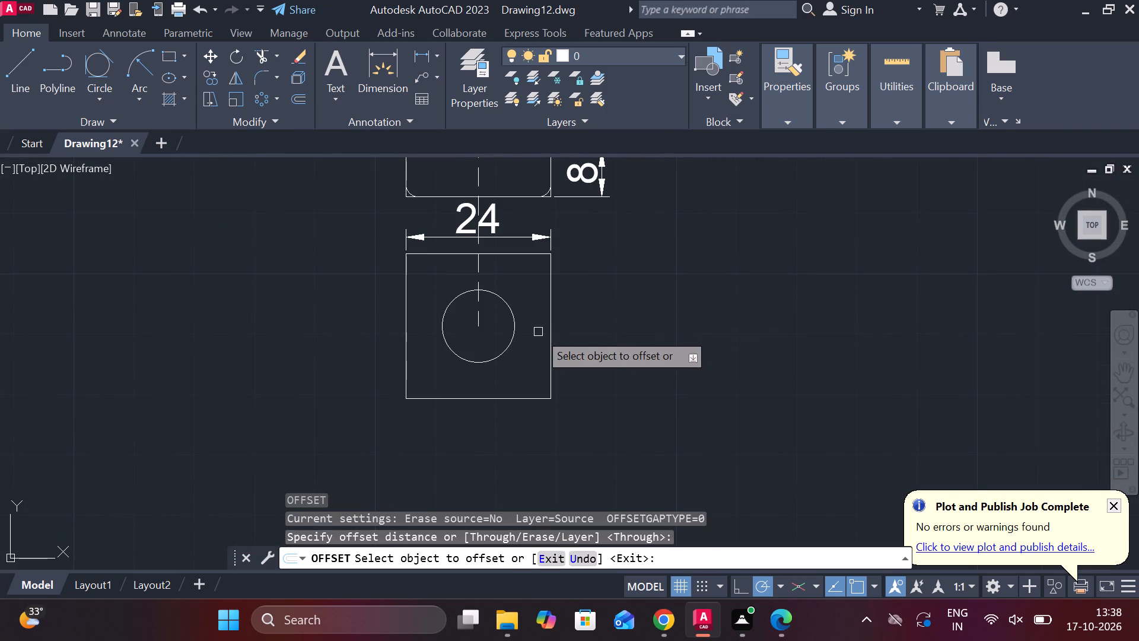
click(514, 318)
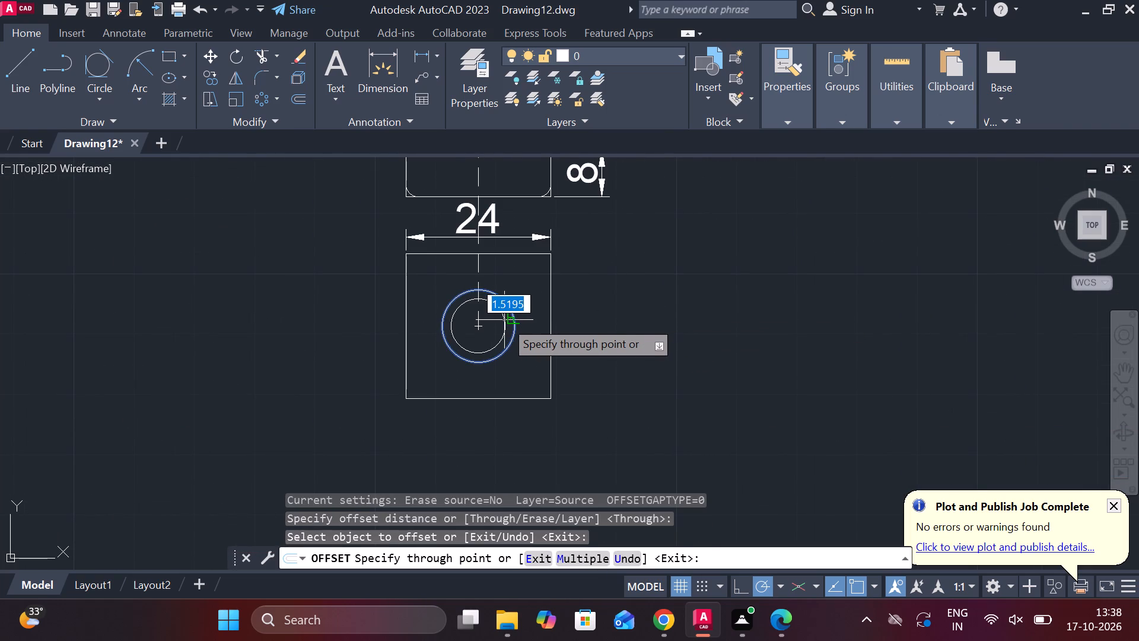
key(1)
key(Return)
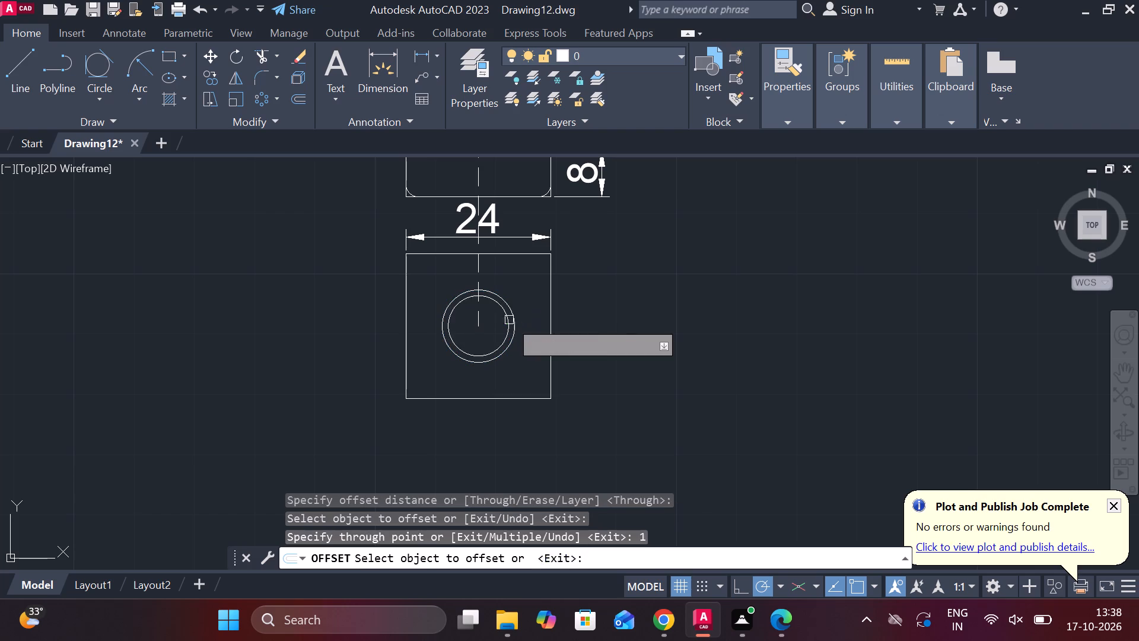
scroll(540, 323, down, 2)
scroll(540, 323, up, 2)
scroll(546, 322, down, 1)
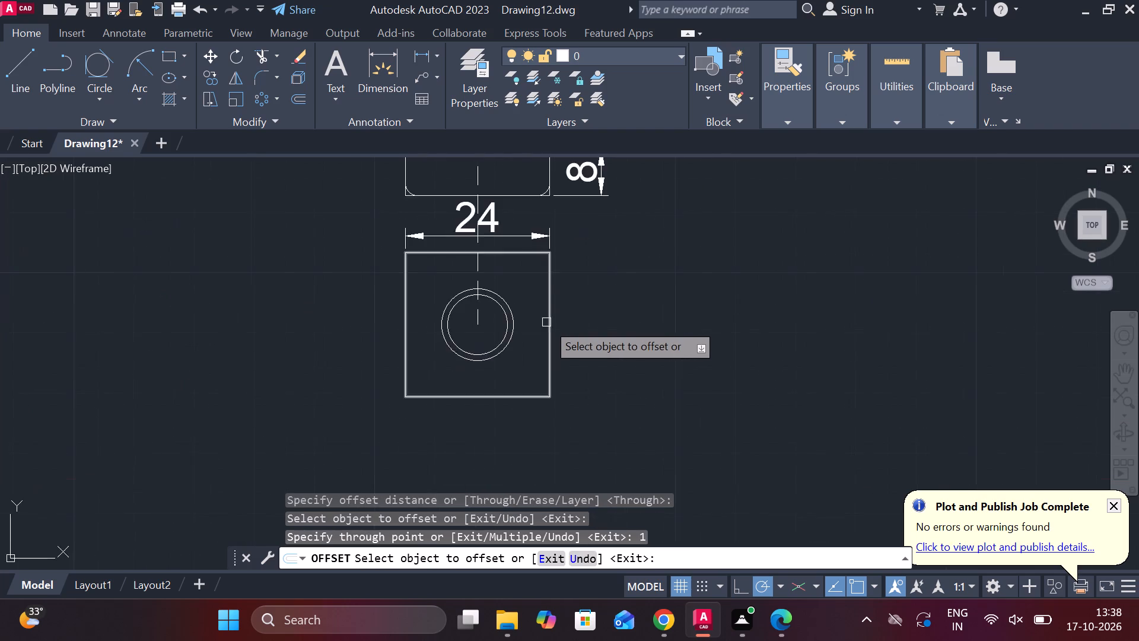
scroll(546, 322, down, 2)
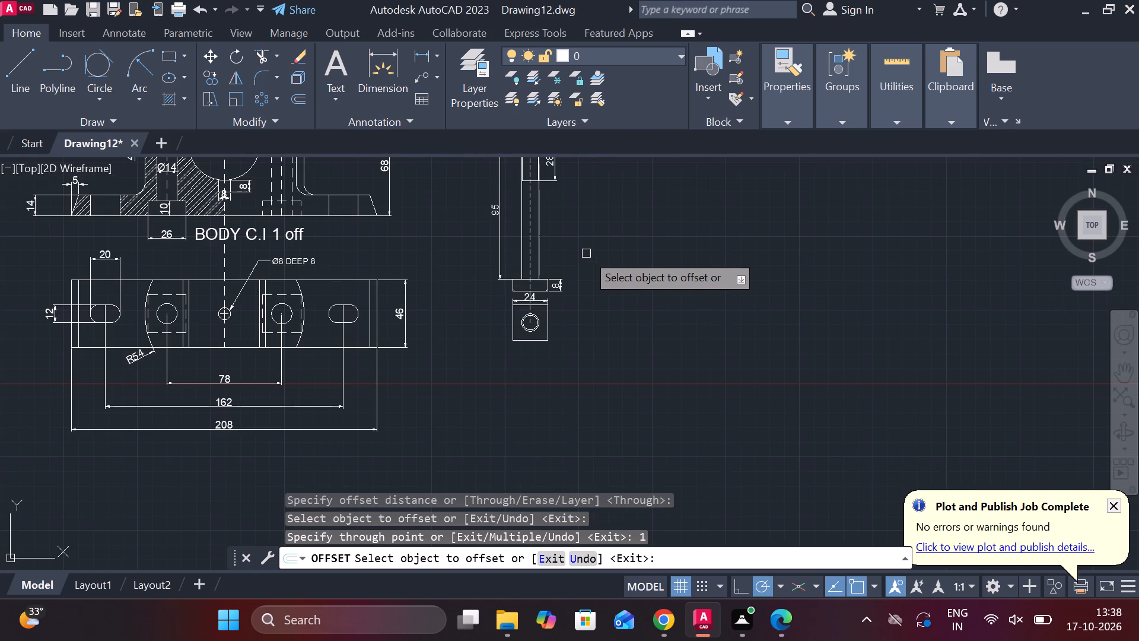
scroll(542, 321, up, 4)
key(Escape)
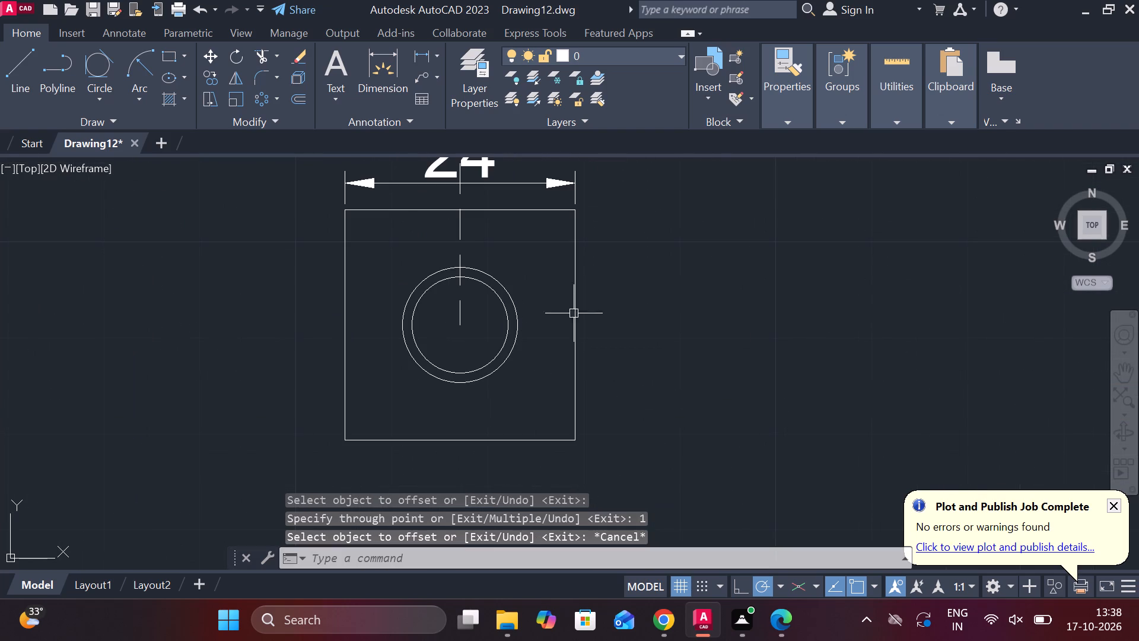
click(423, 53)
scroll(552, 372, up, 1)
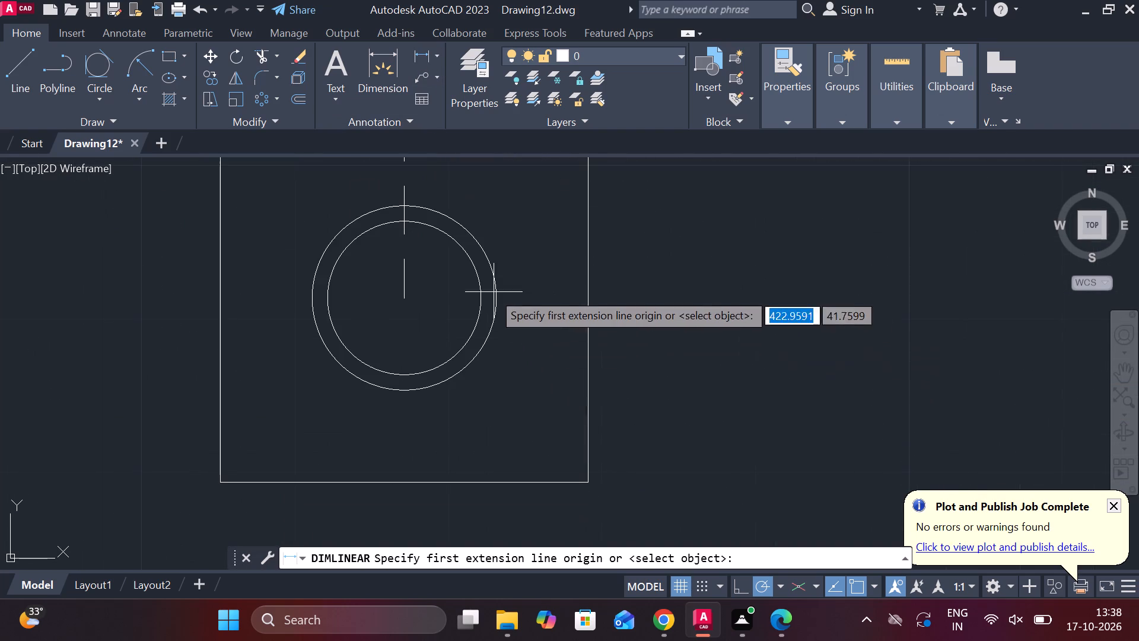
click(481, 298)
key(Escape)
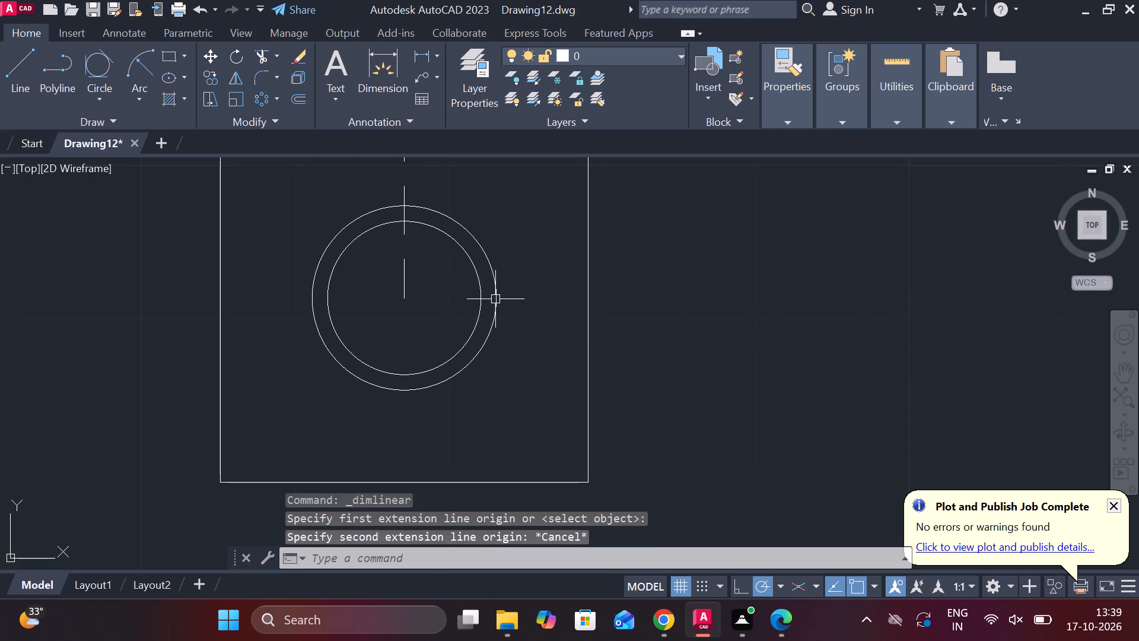
Replace the inner offset circle with a concentric circle of diameter 11 inside the square.
click(481, 283)
text(E C)
key(space)
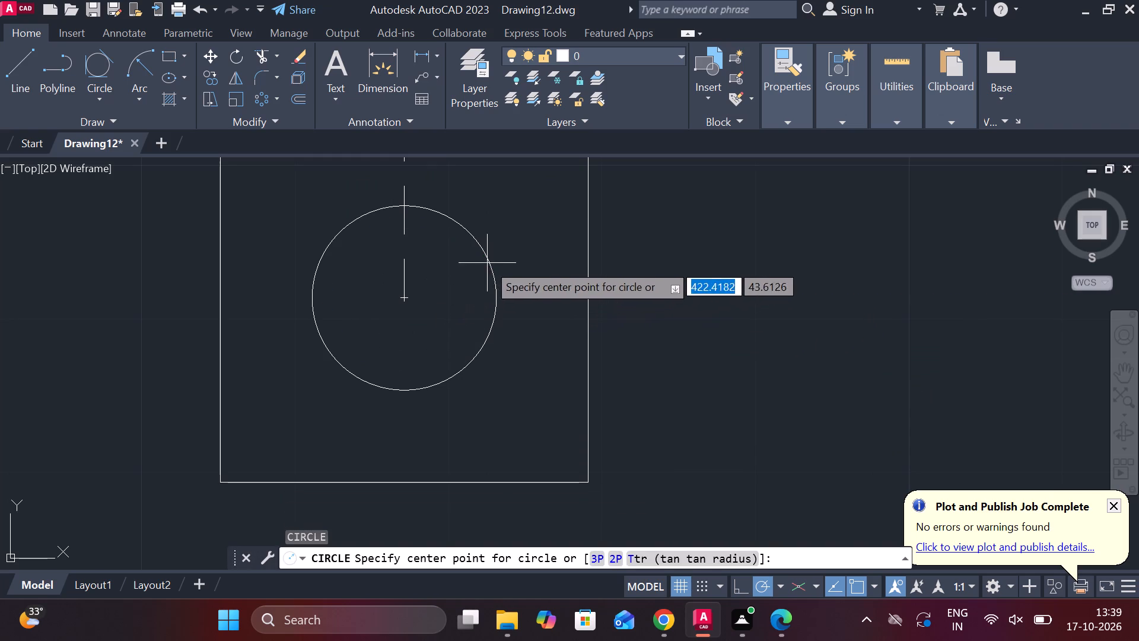
click(402, 303)
text(D)
key(space)
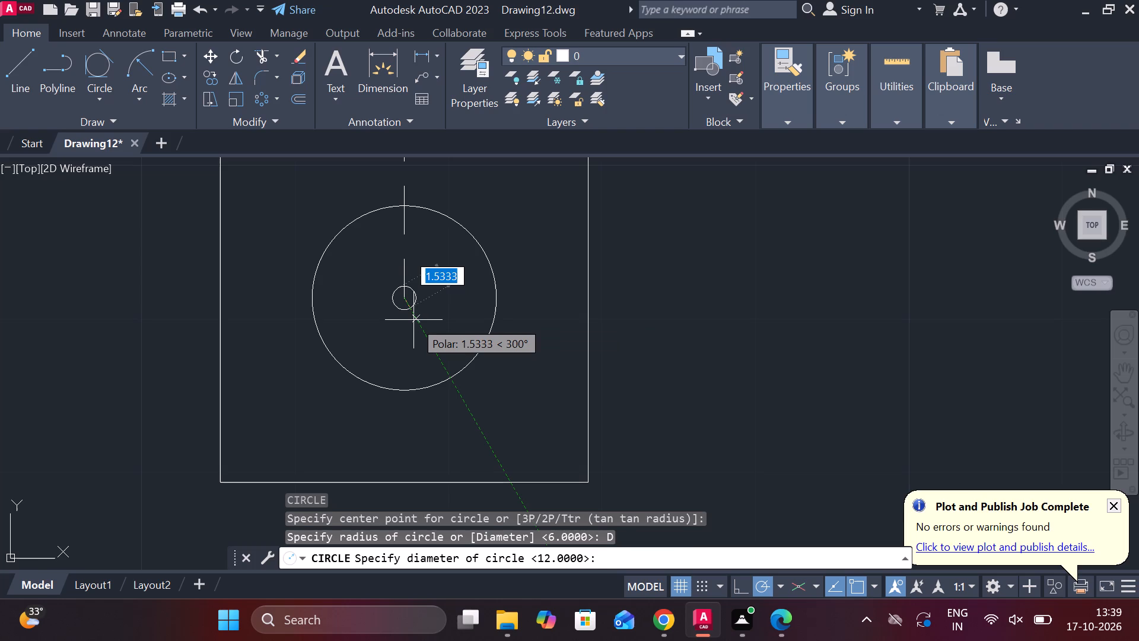
text(11)
key(Return)
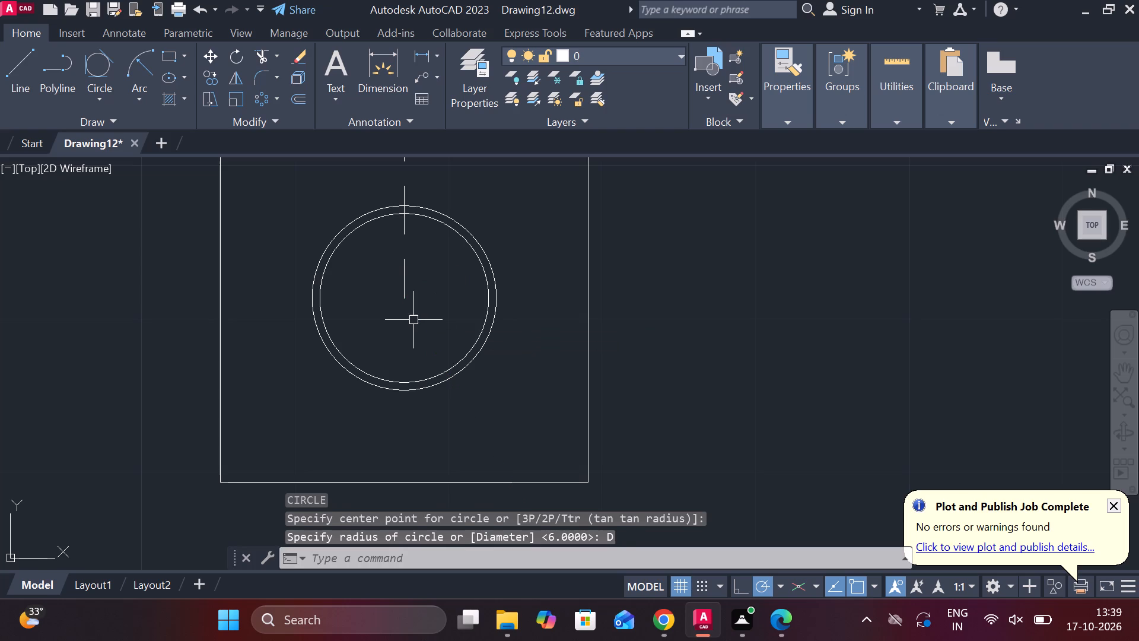
Copy the "BRASSES G.M 2 off" label and paste it below the bolt's square end view.
scroll(476, 339, down, 1)
scroll(538, 334, down, 3)
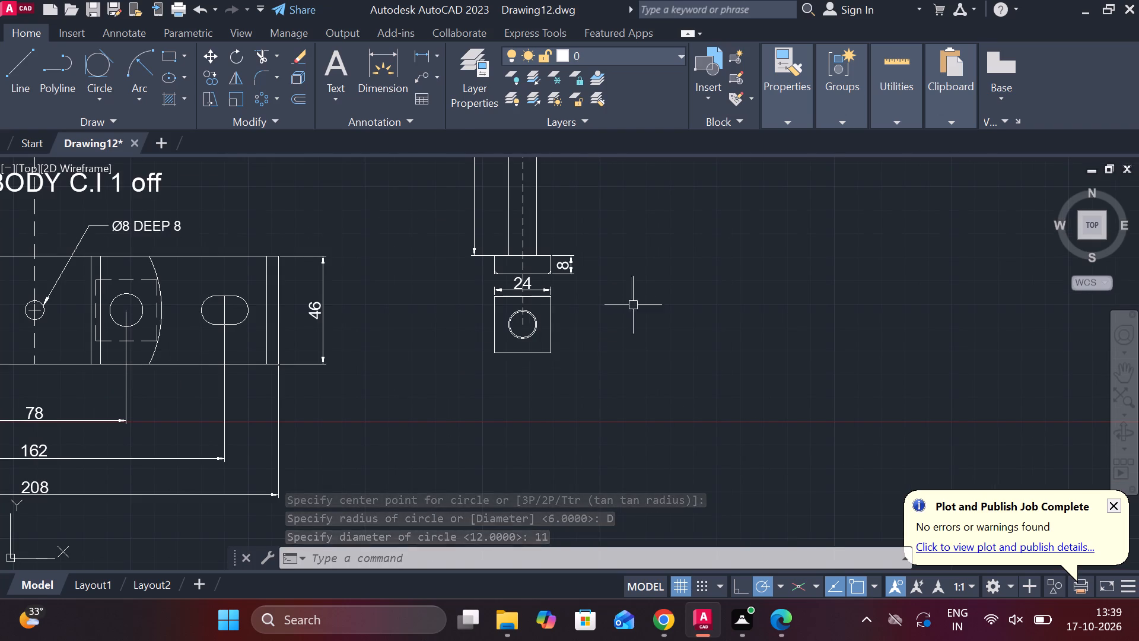
scroll(612, 319, down, 2)
middle_drag(622, 271, 616, 367)
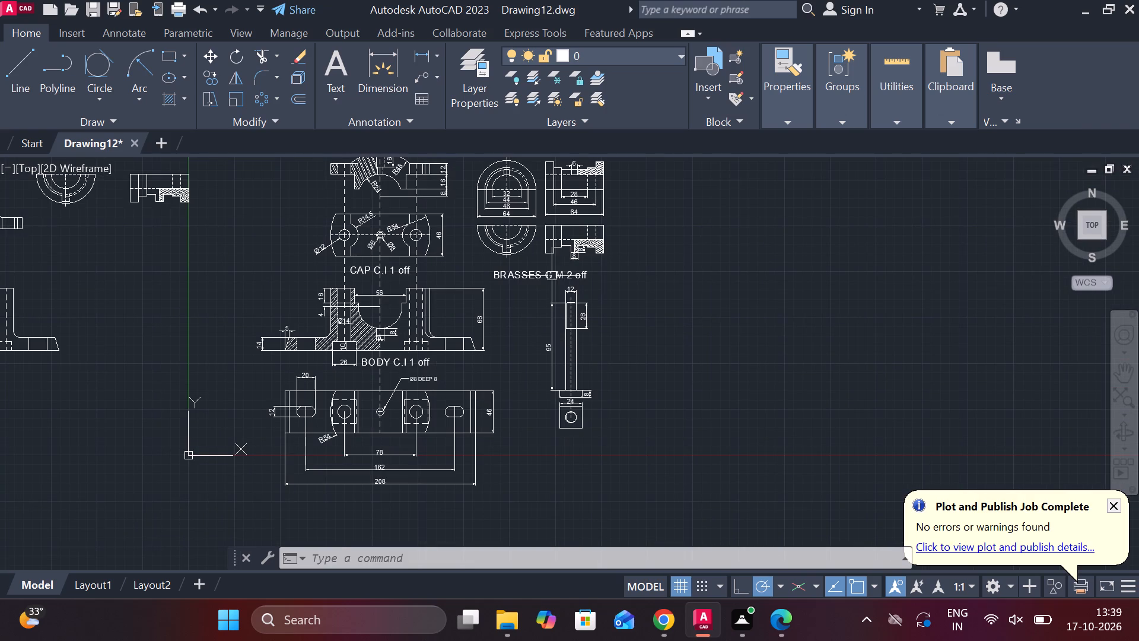
click(552, 276)
key(ctrl+c)
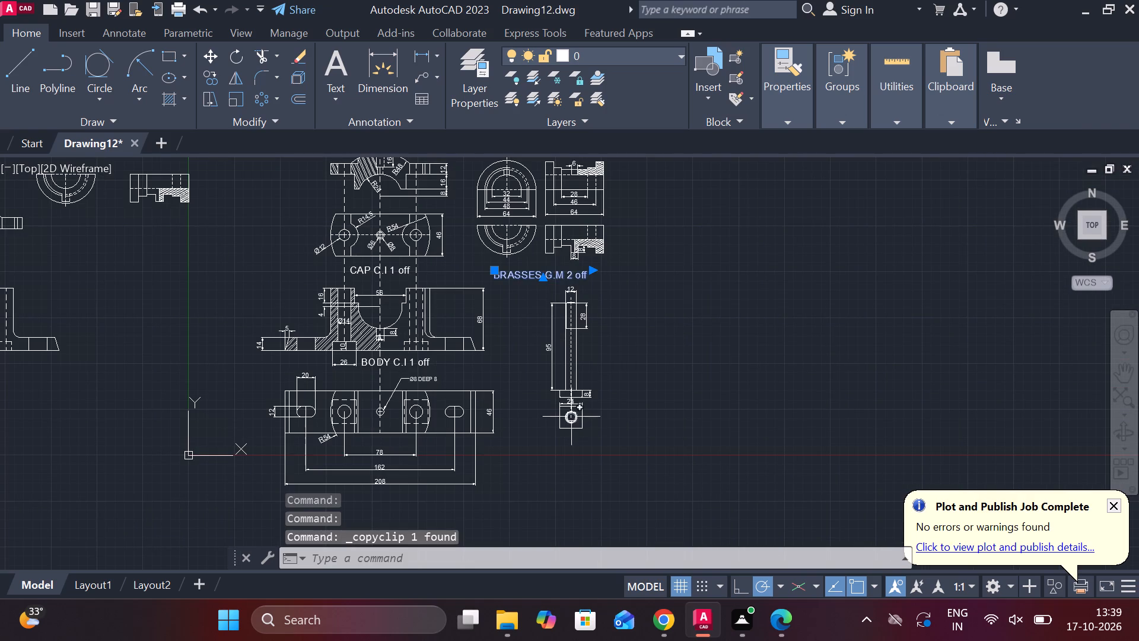
scroll(570, 420, up, 2)
middle_drag(568, 449, 546, 449)
key(ctrl+v)
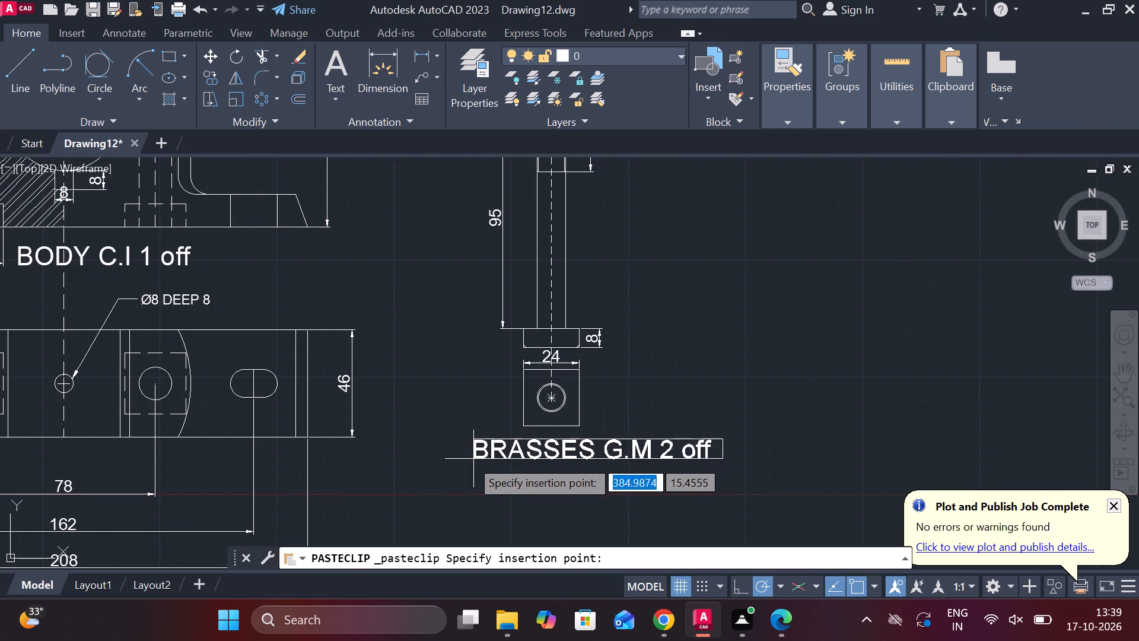
click(446, 465)
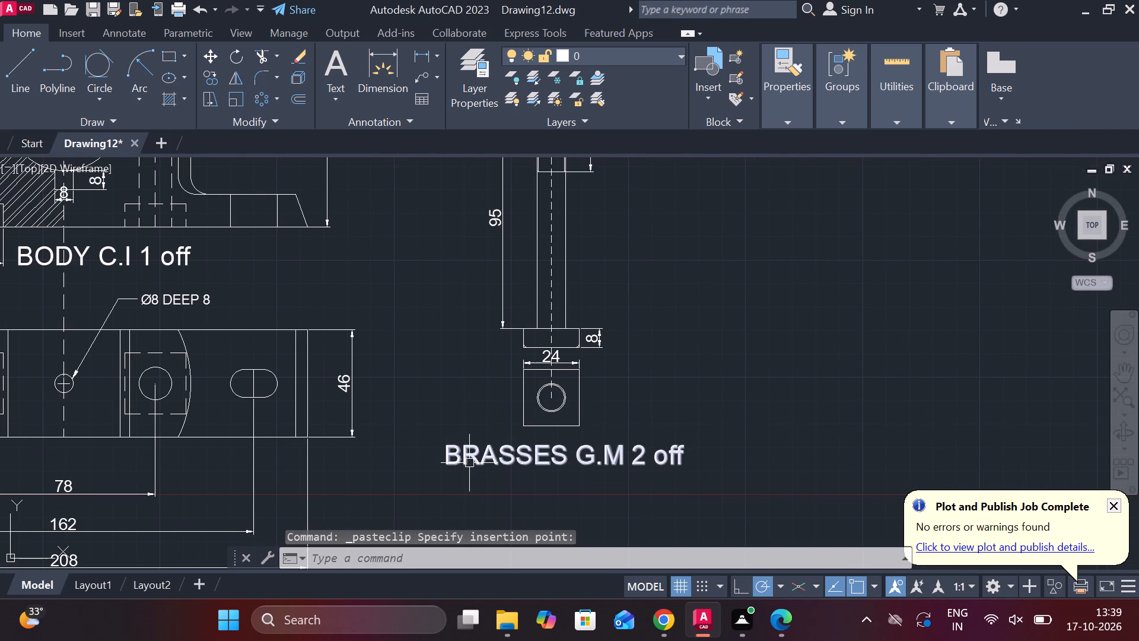
Change the copied label below the bolt's square end view to "BOLTS M.S 2 off" and centre its text.
scroll(514, 460, up, 2)
double_click(537, 459)
double_click(574, 455)
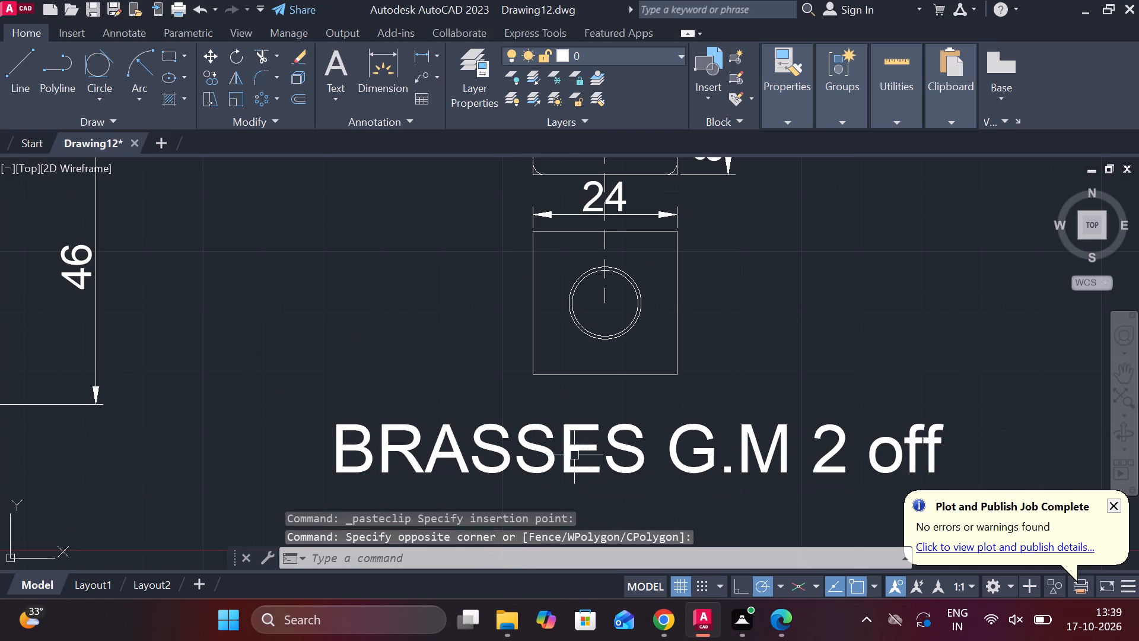
double_click(572, 440)
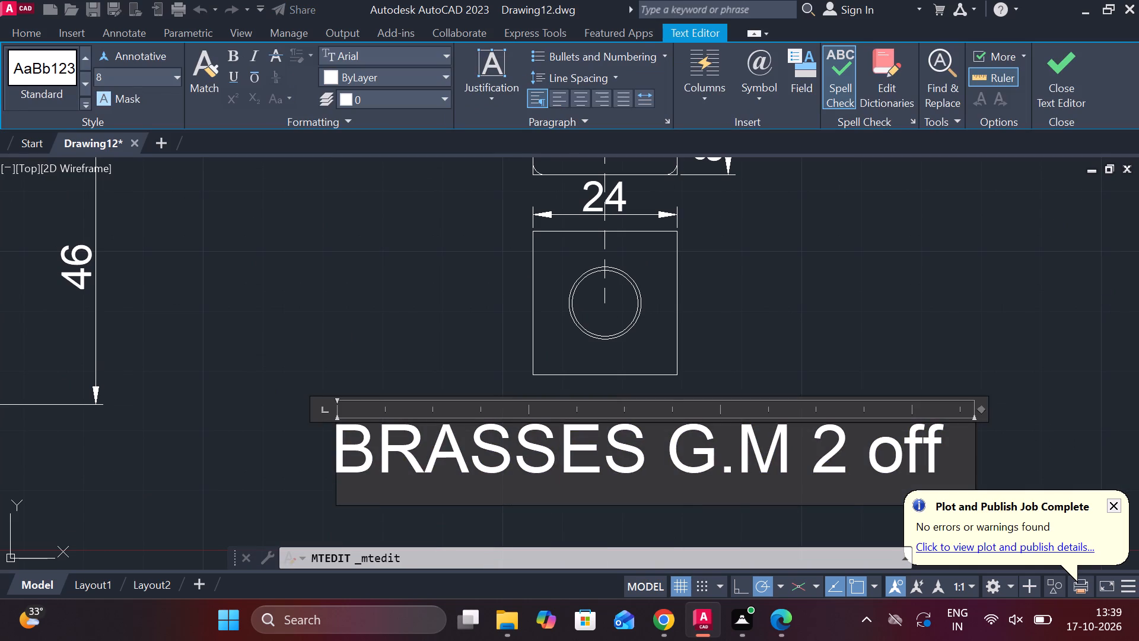
click(801, 461)
key(BackSpace)
key(BackSpace)
key(BackSpace)
key(BackSpace)
key(BackSpace)
key(BackSpace)
key(BackSpace)
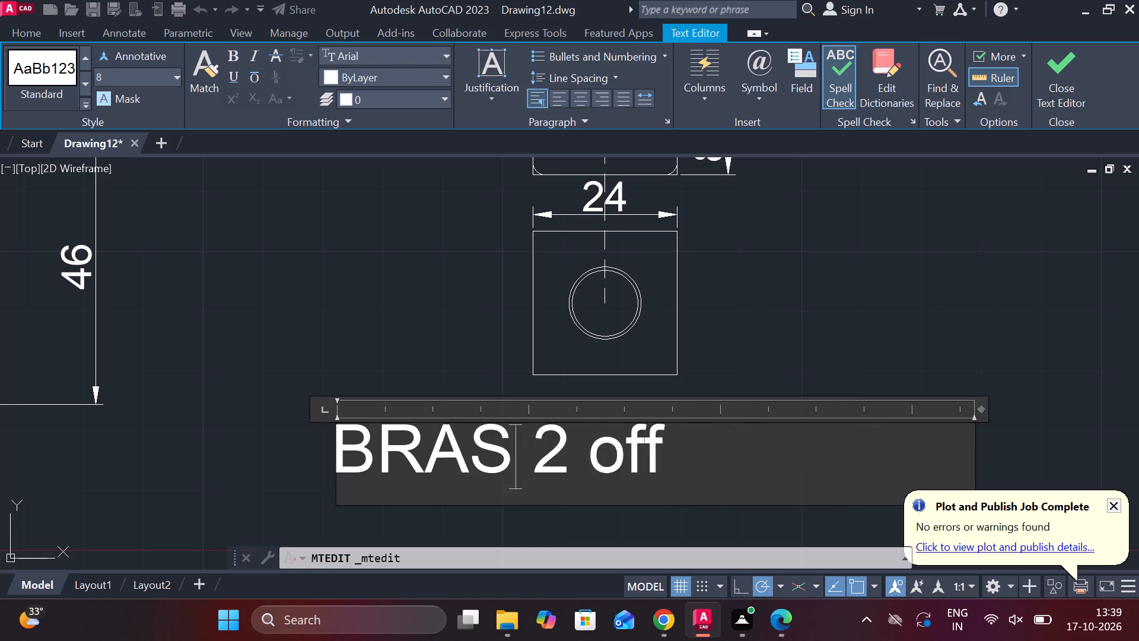
key(BackSpace)
key(BackSpace)
key(BackSpace)
key(BackSpace)
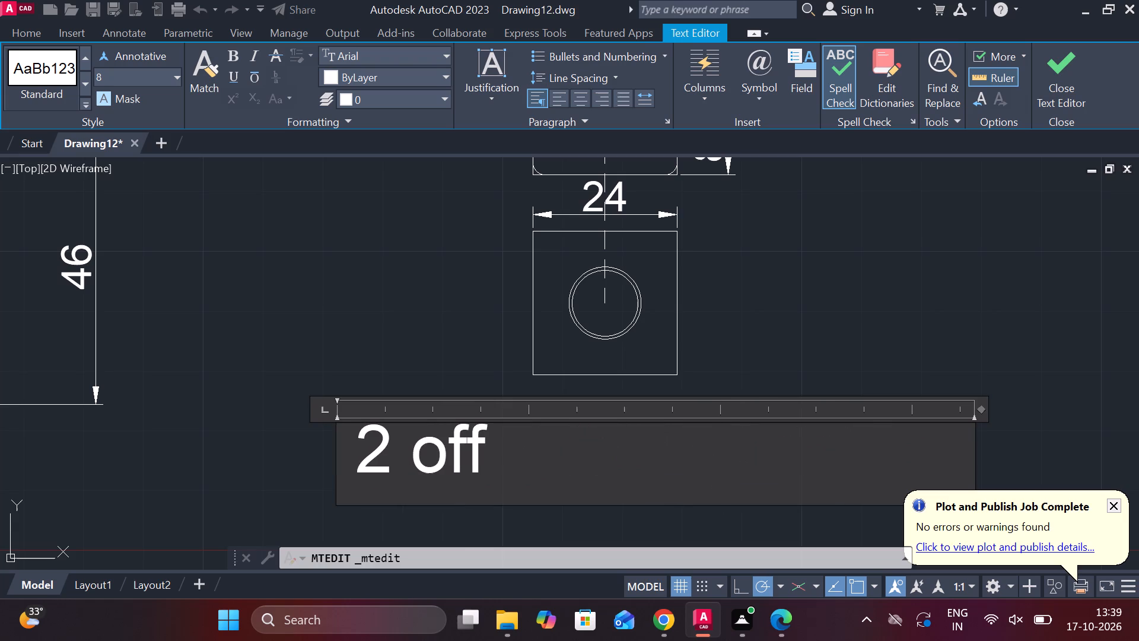
key(b)
text(OLTS)
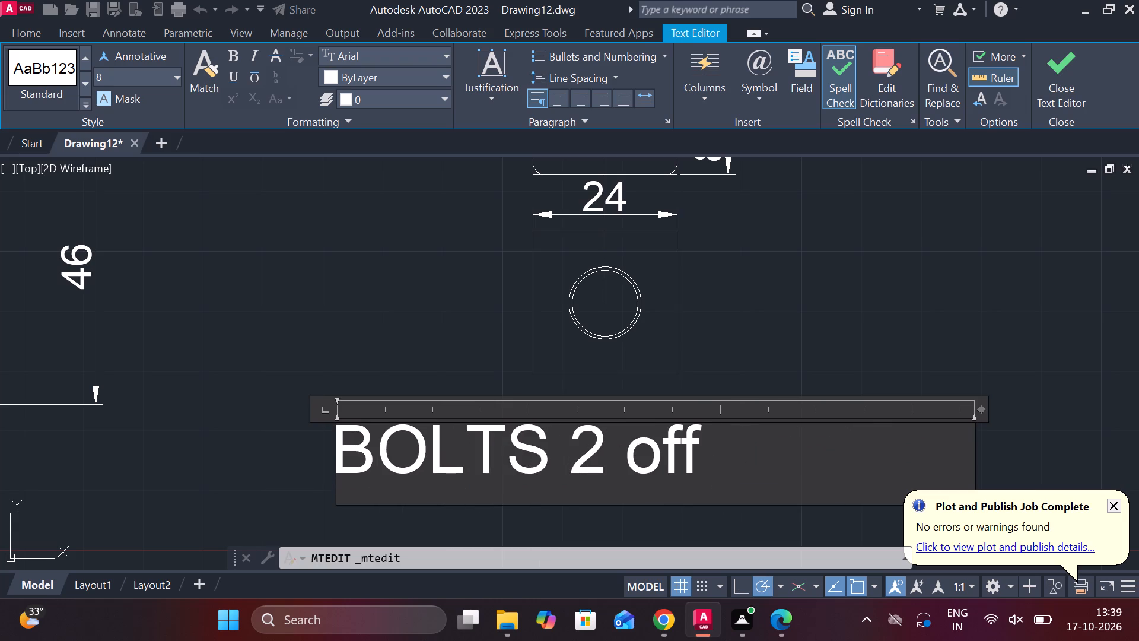
key(space)
text(M.)
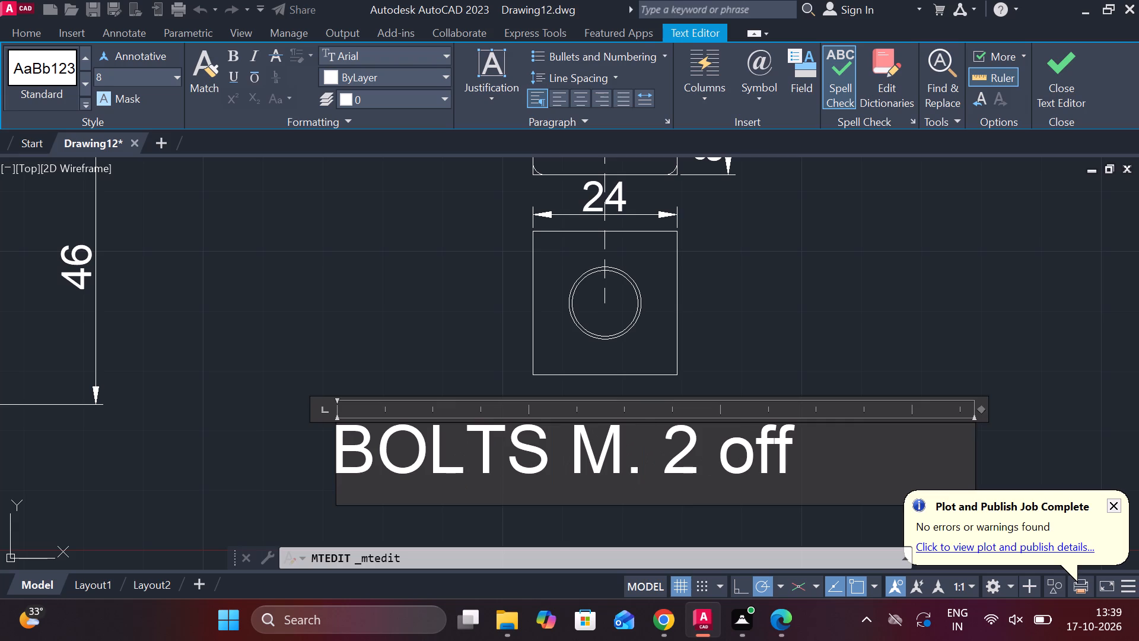
key(s)
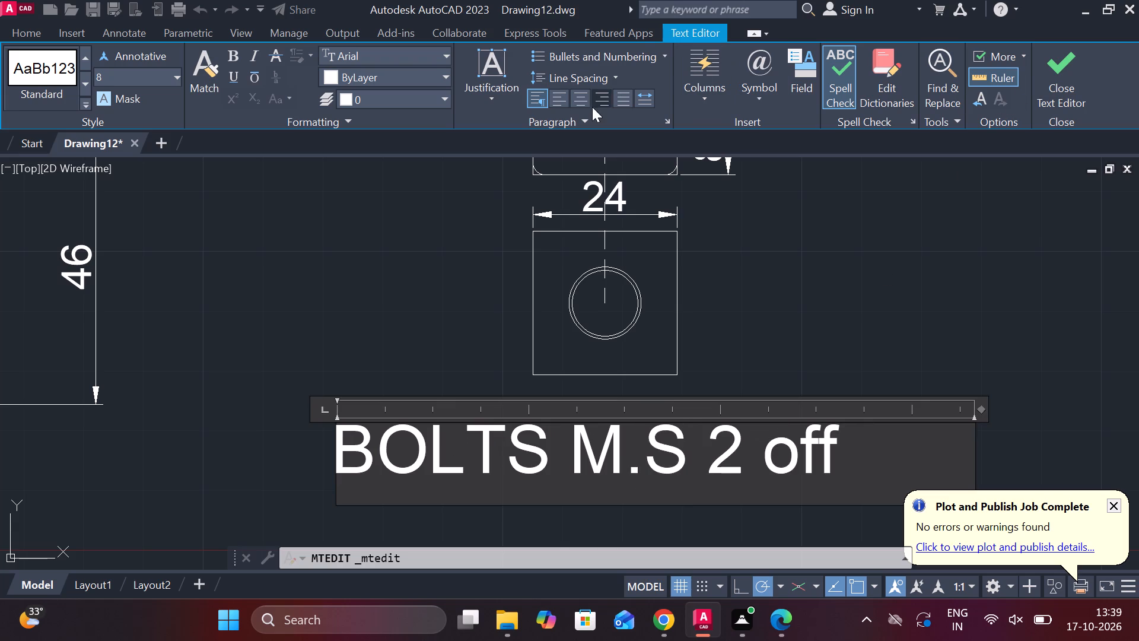
click(577, 103)
click(1049, 79)
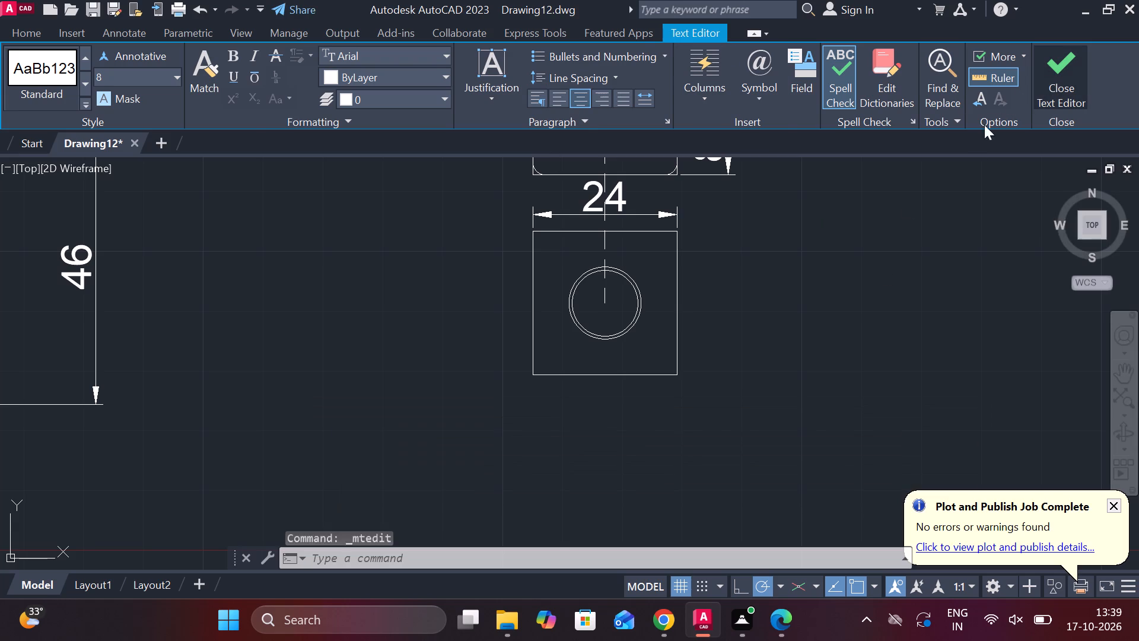
Draw a circle of diameter 12 in the empty space to the right of the brasses views.
scroll(883, 307, down, 2)
middle_drag(885, 297, 702, 356)
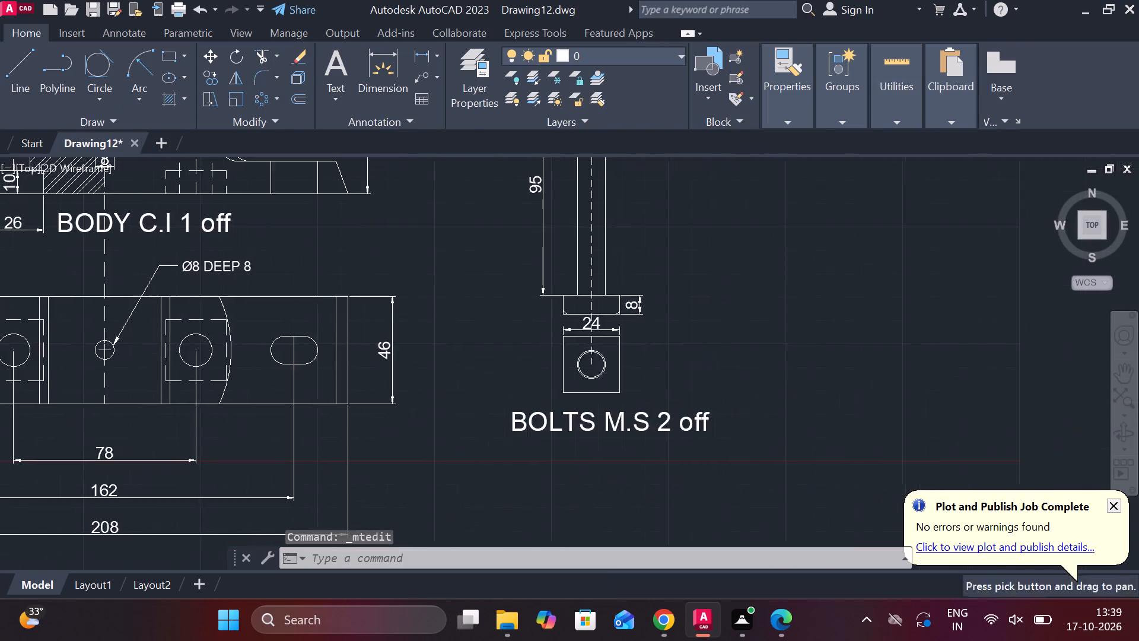
scroll(689, 379, down, 1)
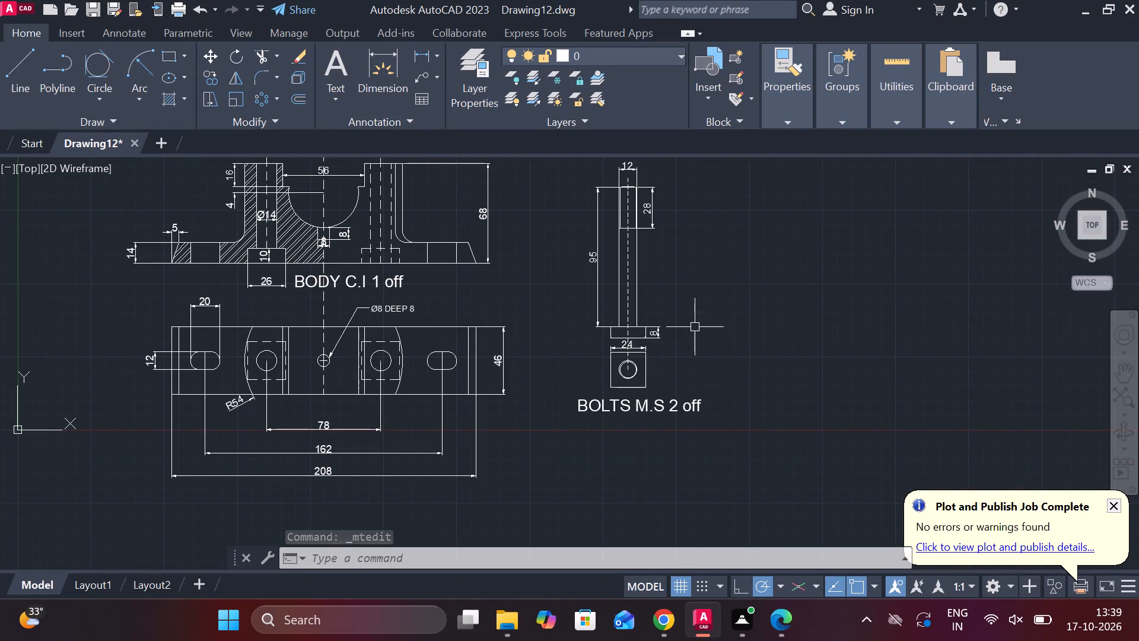
scroll(695, 327, down, 1)
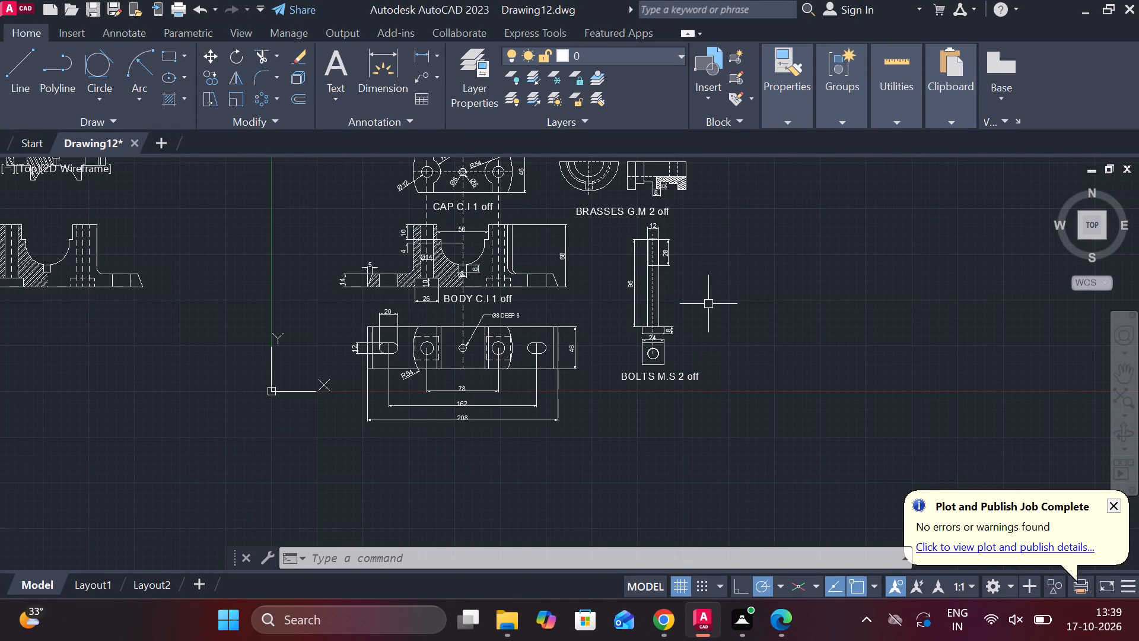
middle_drag(738, 263, 741, 297)
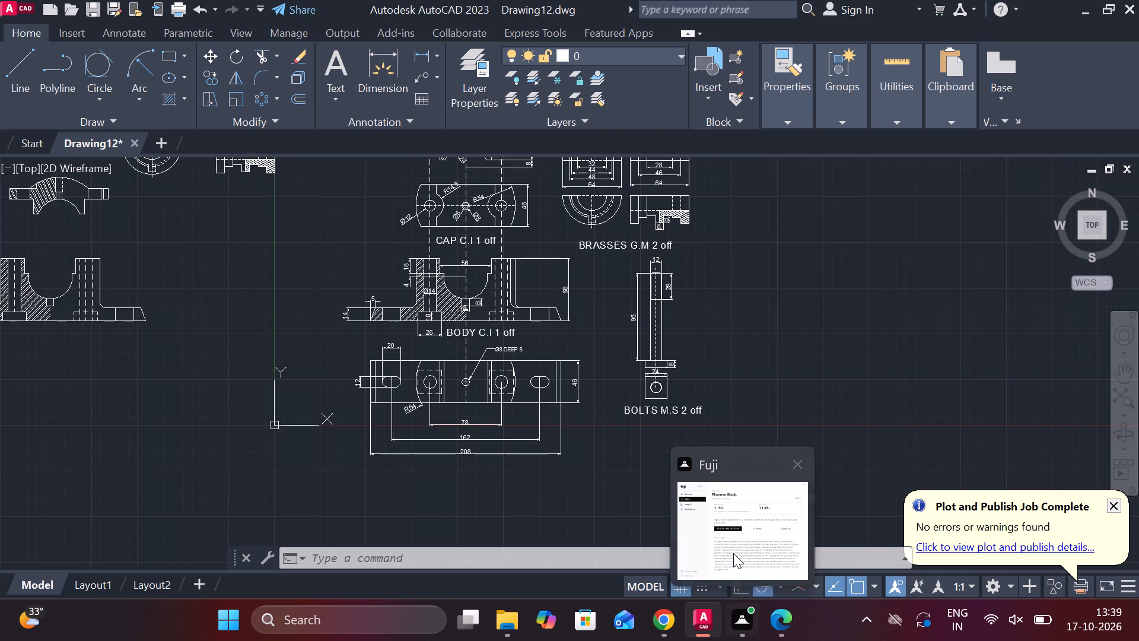
middle_drag(793, 259, 674, 336)
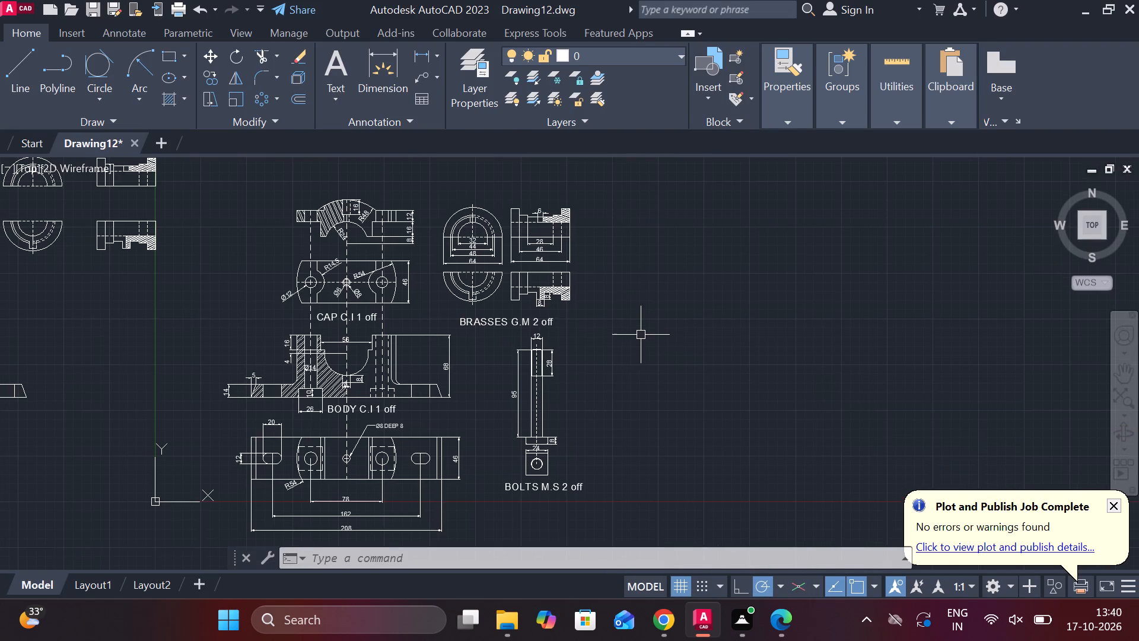
middle_drag(640, 334, 609, 334)
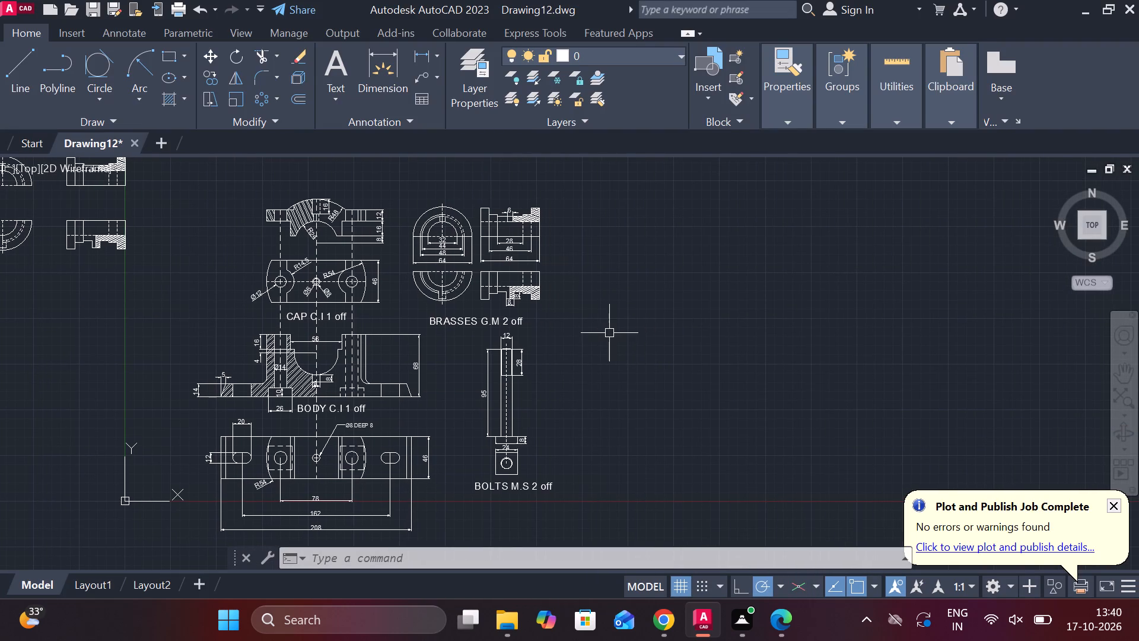
middle_drag(627, 318, 610, 318)
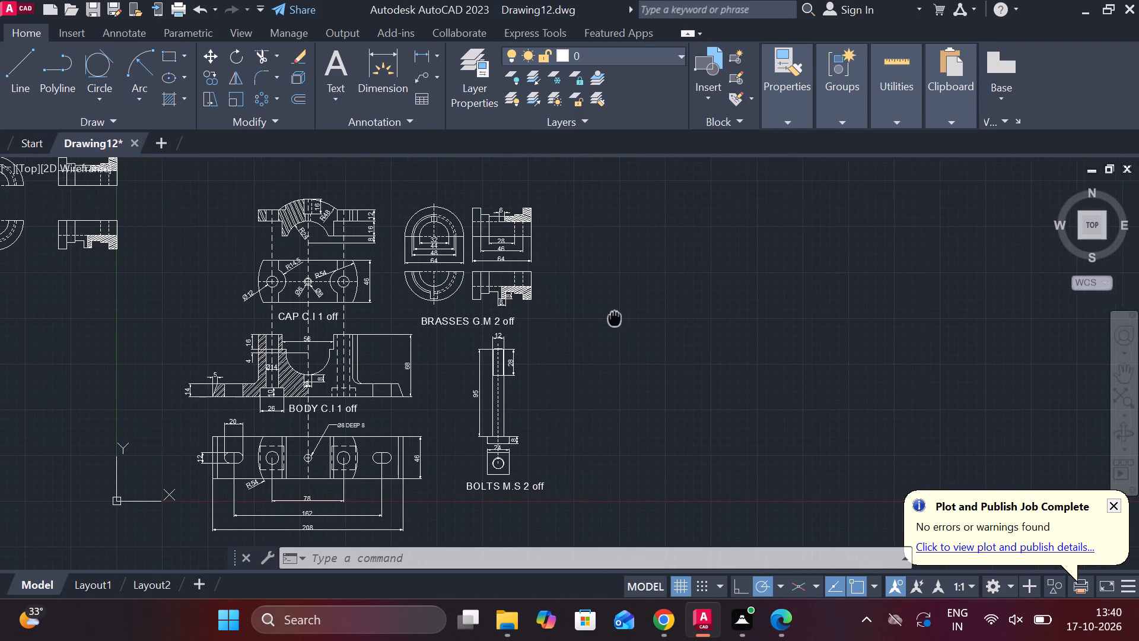
middle_drag(610, 318, 589, 322)
scroll(575, 339, up, 1)
scroll(567, 291, up, 1)
middle_drag(567, 291, 502, 332)
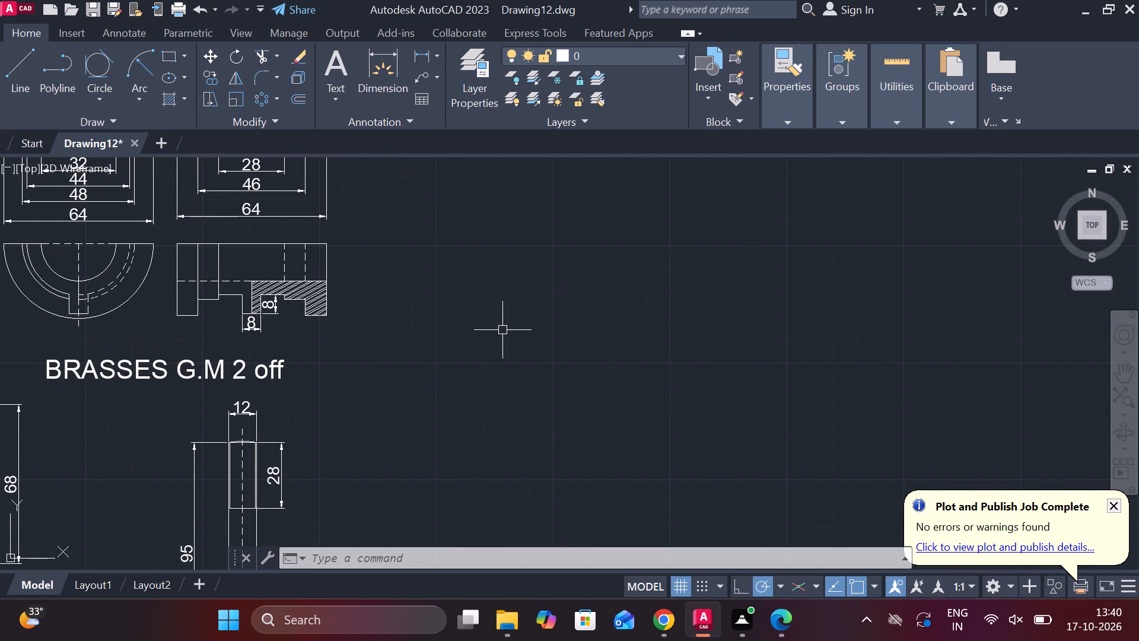
middle_click(502, 330)
text(C)
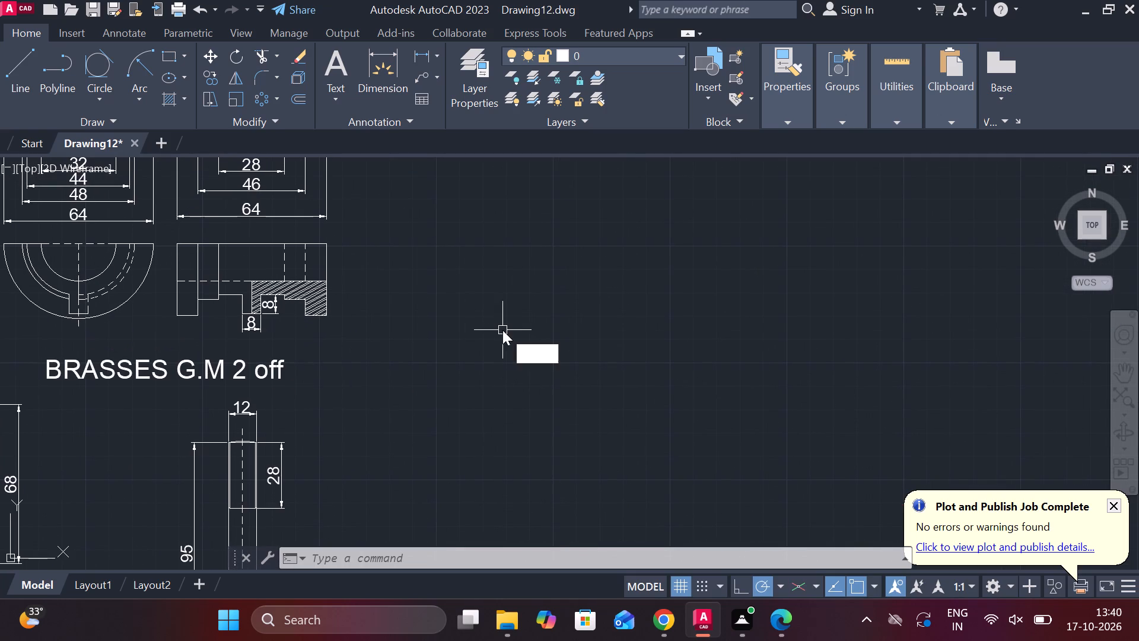
key(space)
click(487, 334)
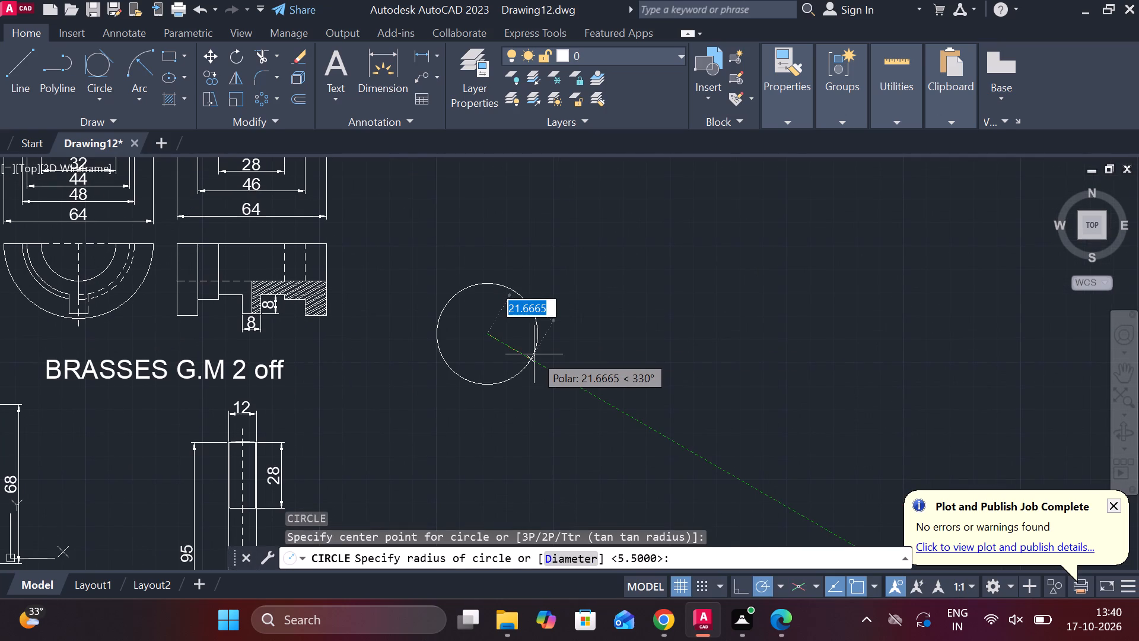
text(D 12)
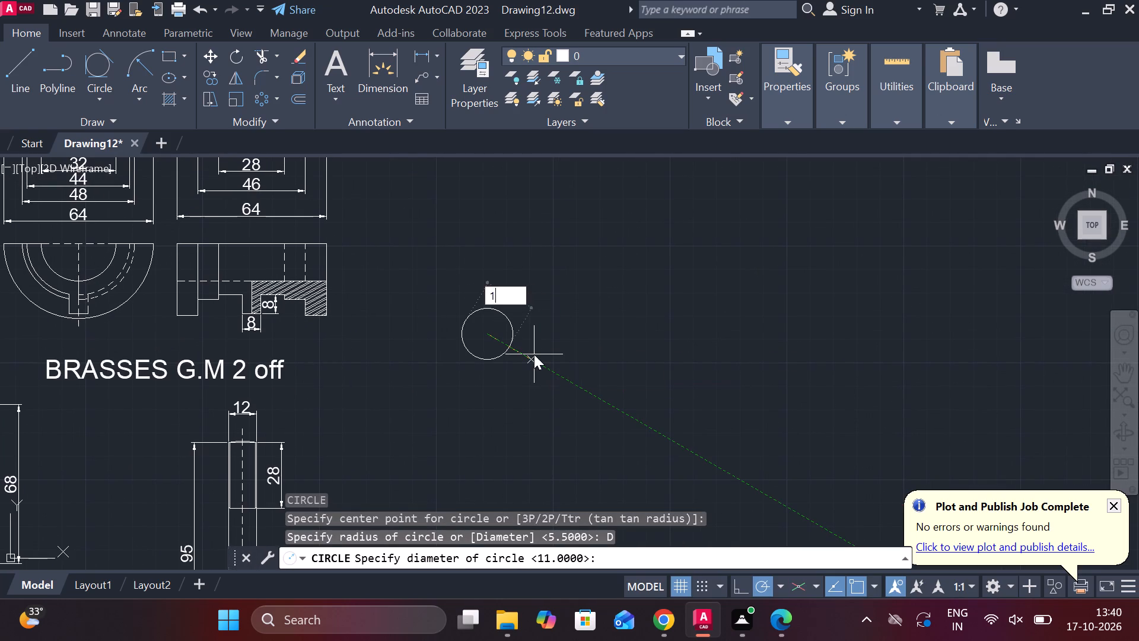
key(space)
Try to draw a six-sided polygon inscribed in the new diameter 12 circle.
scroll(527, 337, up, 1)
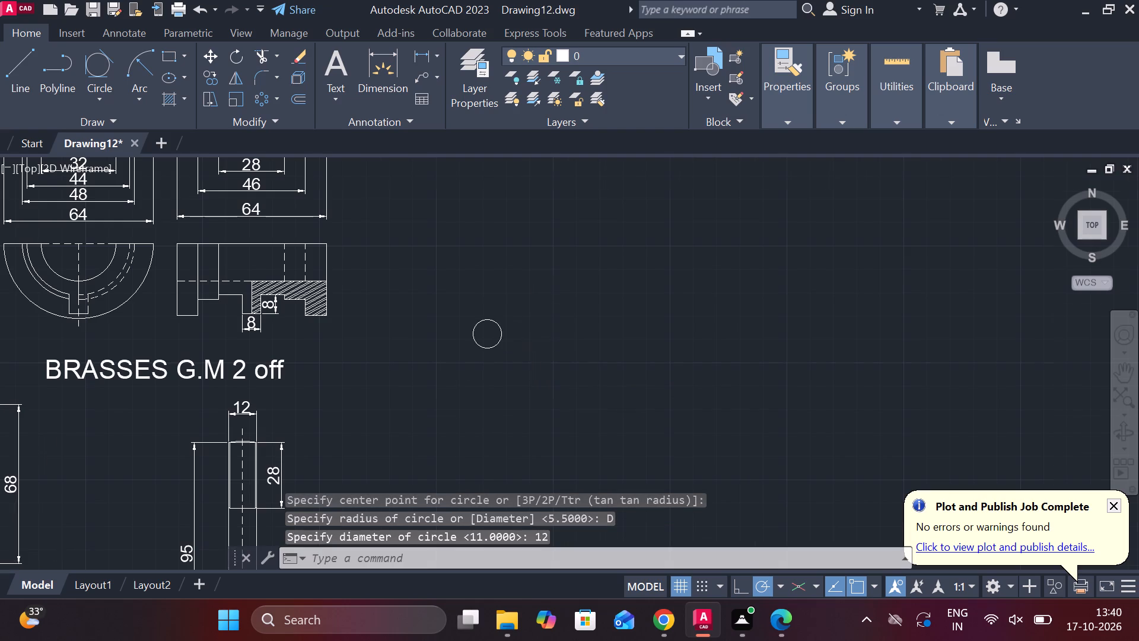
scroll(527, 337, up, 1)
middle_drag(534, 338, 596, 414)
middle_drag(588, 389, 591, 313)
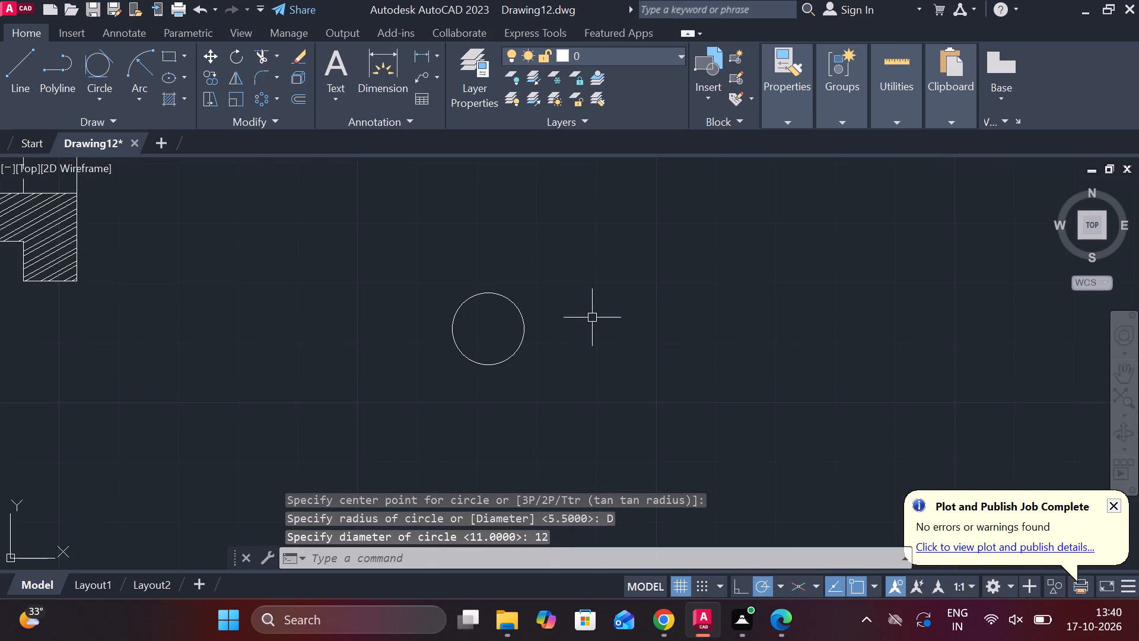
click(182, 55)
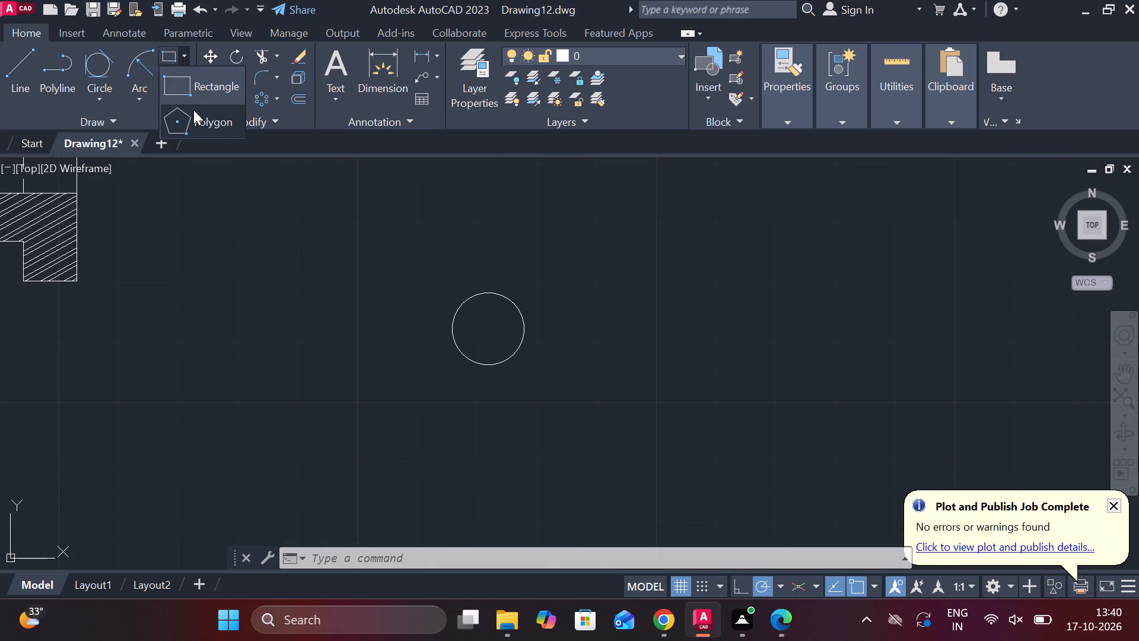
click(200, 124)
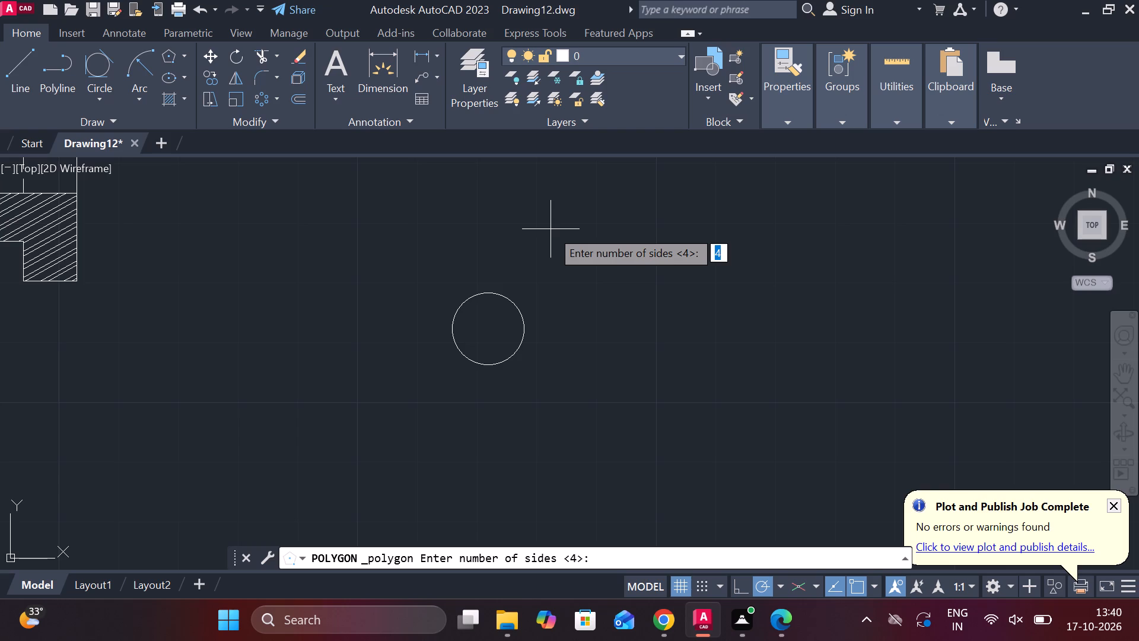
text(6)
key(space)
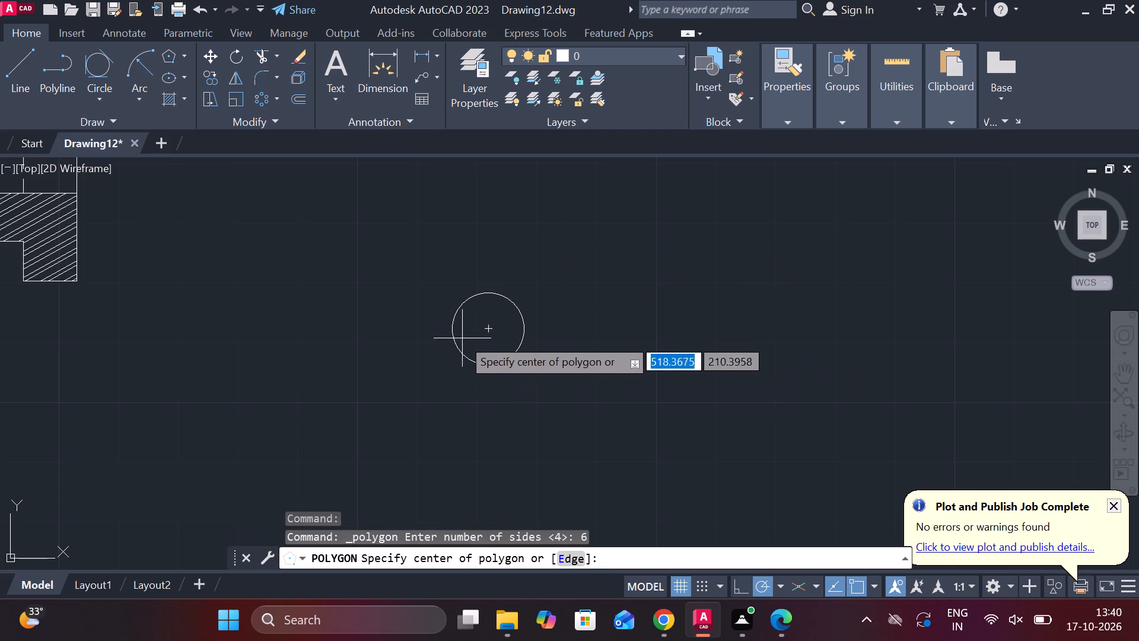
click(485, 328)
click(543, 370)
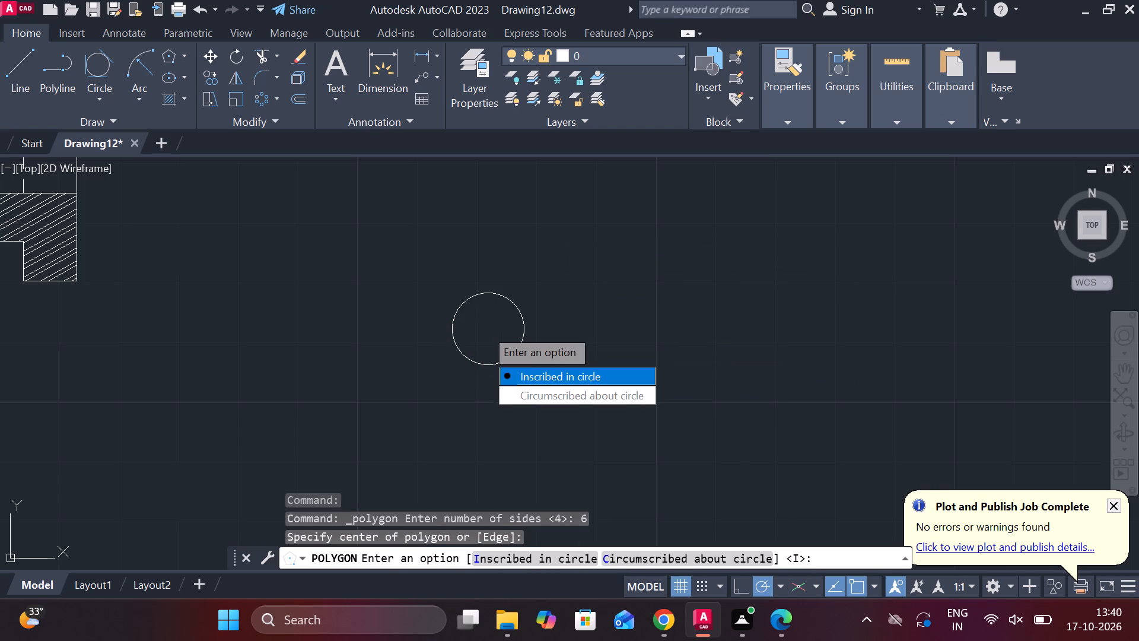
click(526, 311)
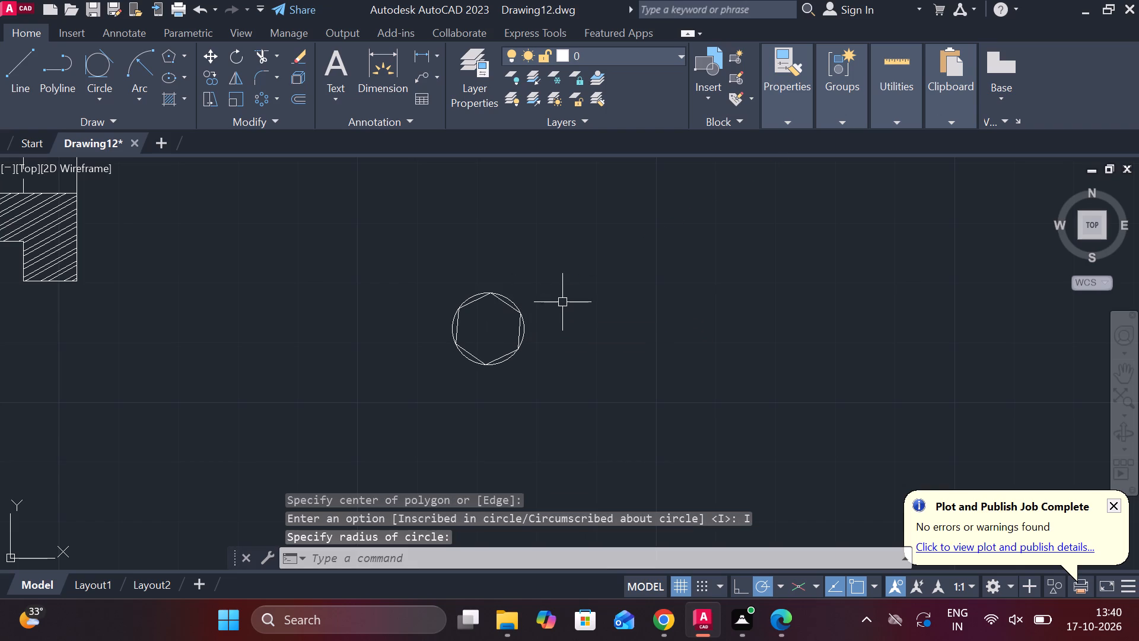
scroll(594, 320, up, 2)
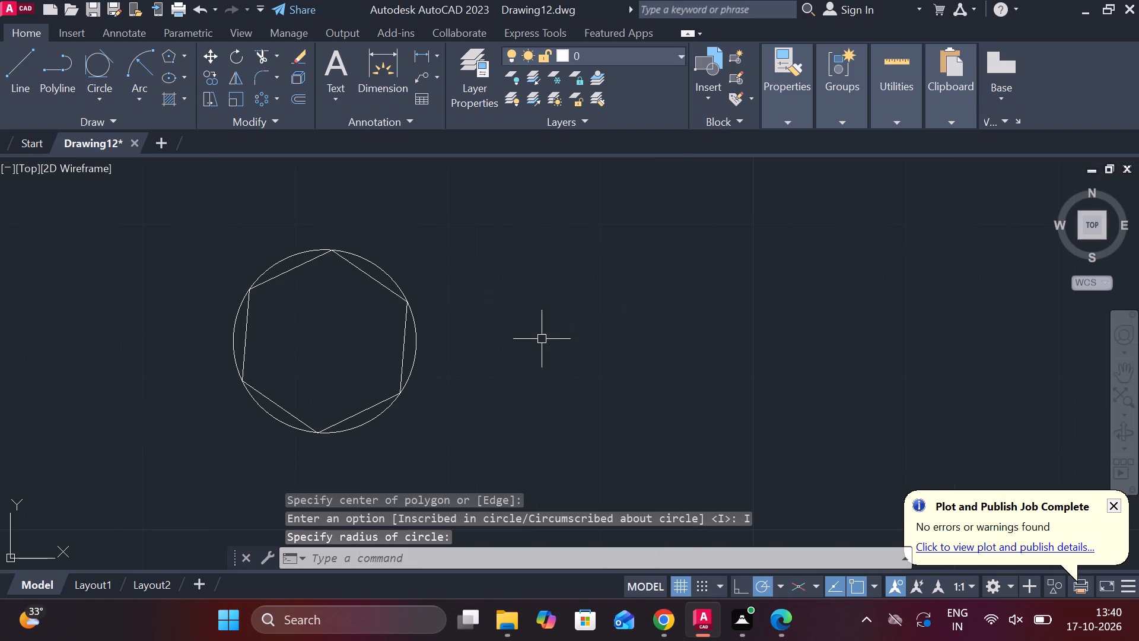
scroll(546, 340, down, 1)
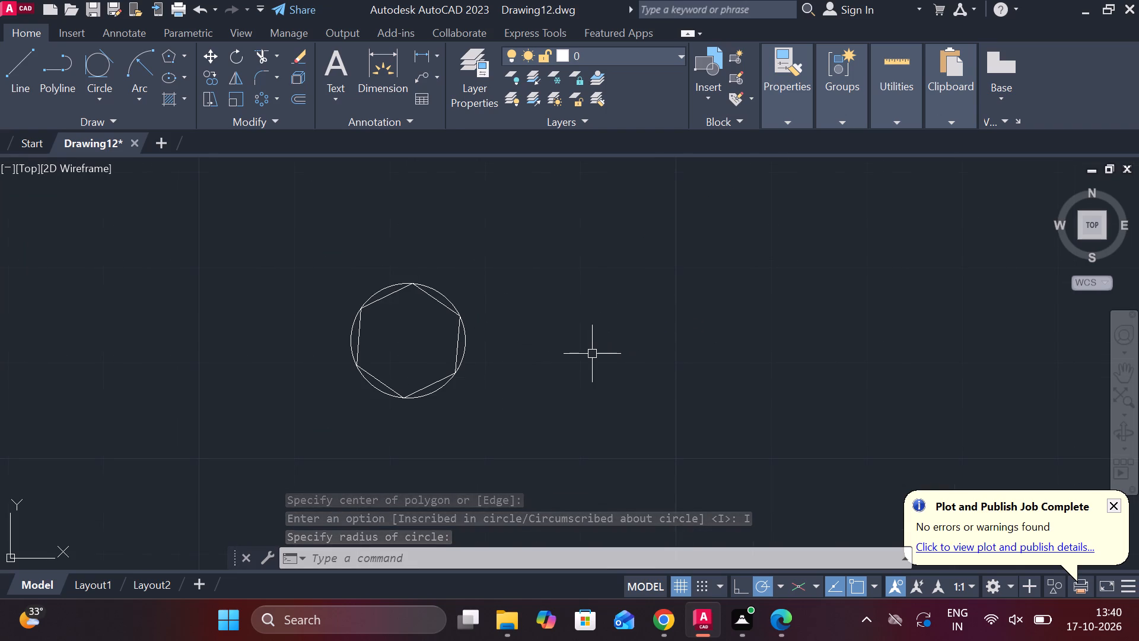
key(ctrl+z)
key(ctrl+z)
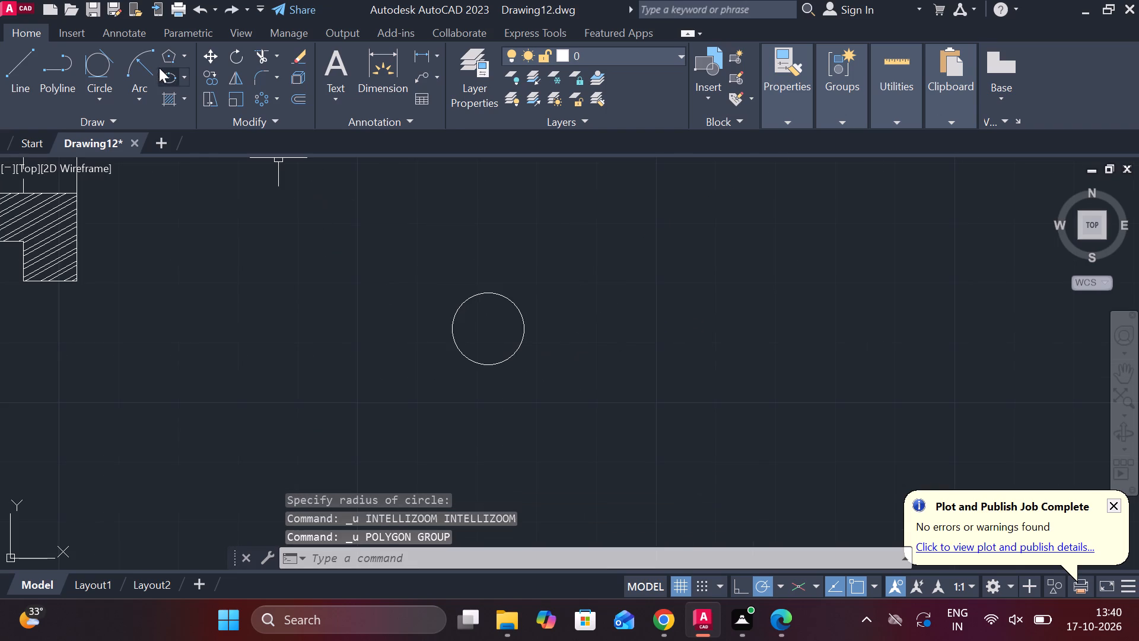
Draw a six-sided polygon inscribed in the diameter 12 circle, centred on it, with a vertex at the circle's top quadrant.
click(164, 55)
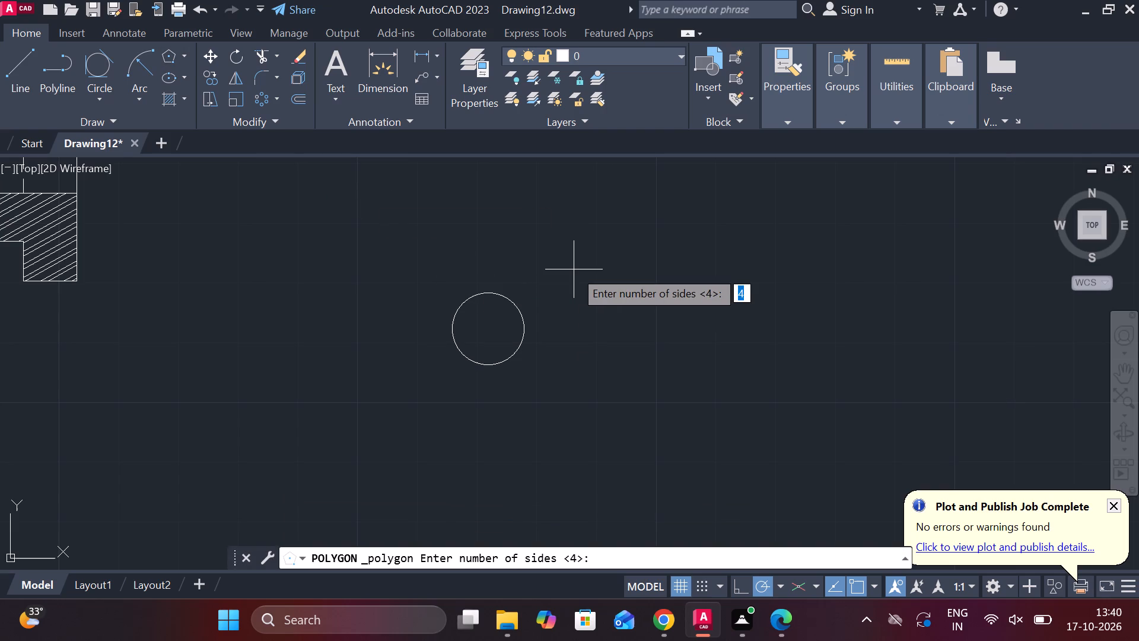
key(6)
key(Return)
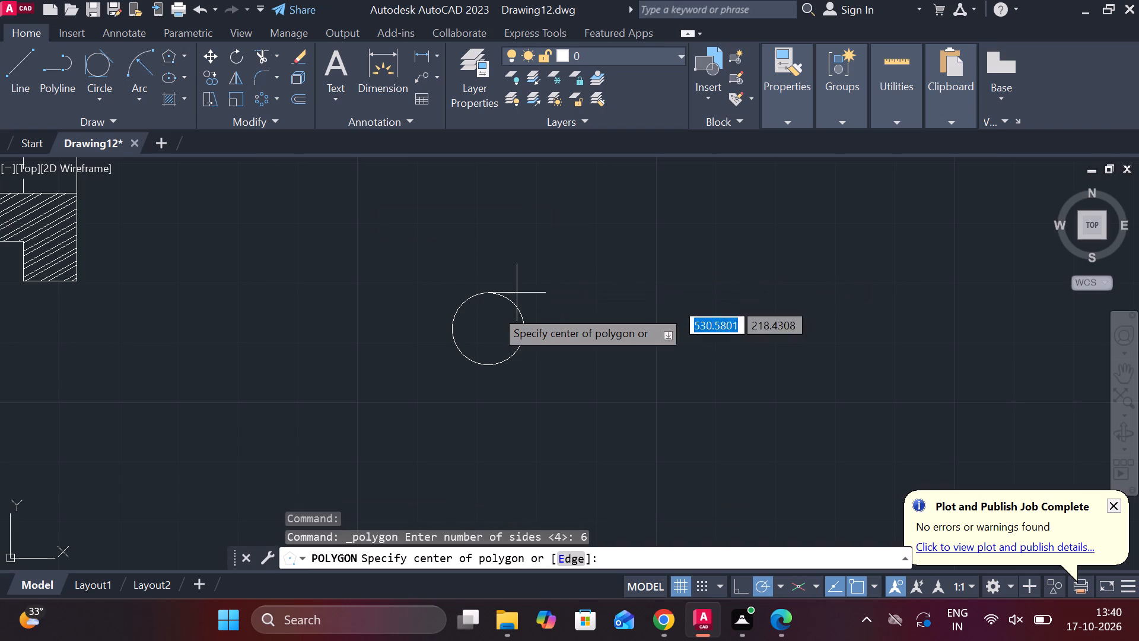
click(492, 329)
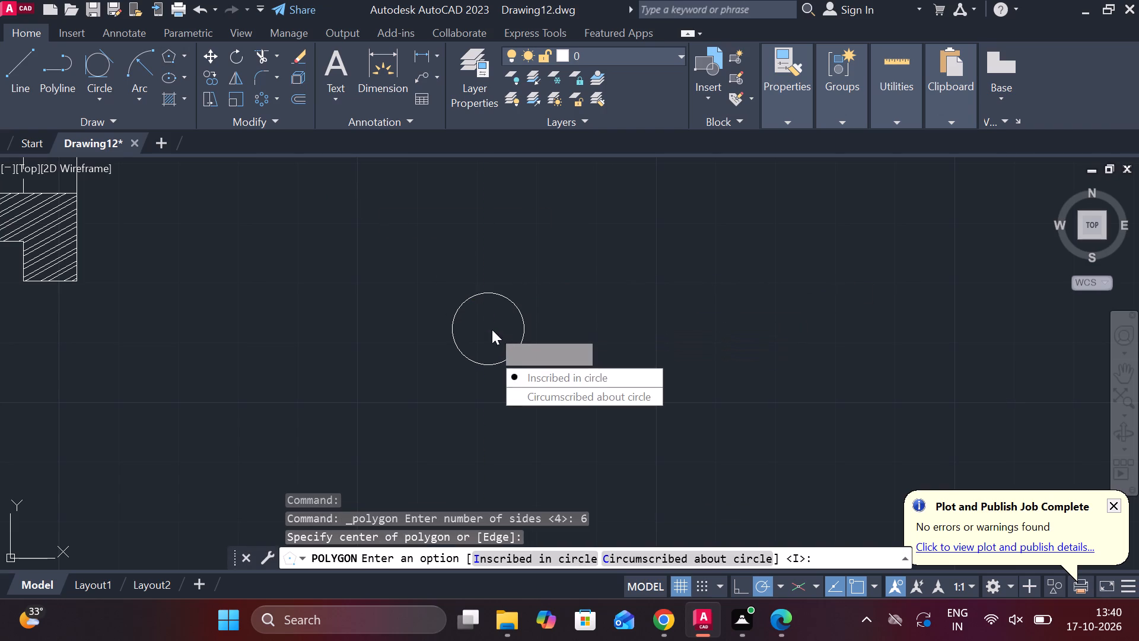
drag(526, 379, 492, 329)
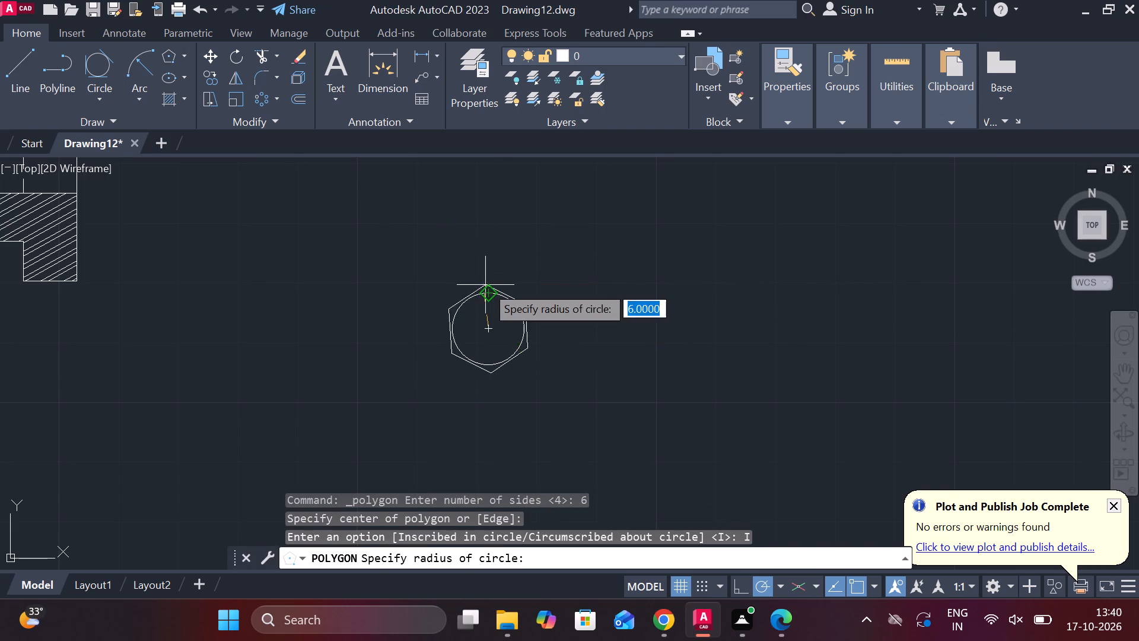
scroll(485, 285, up, 3)
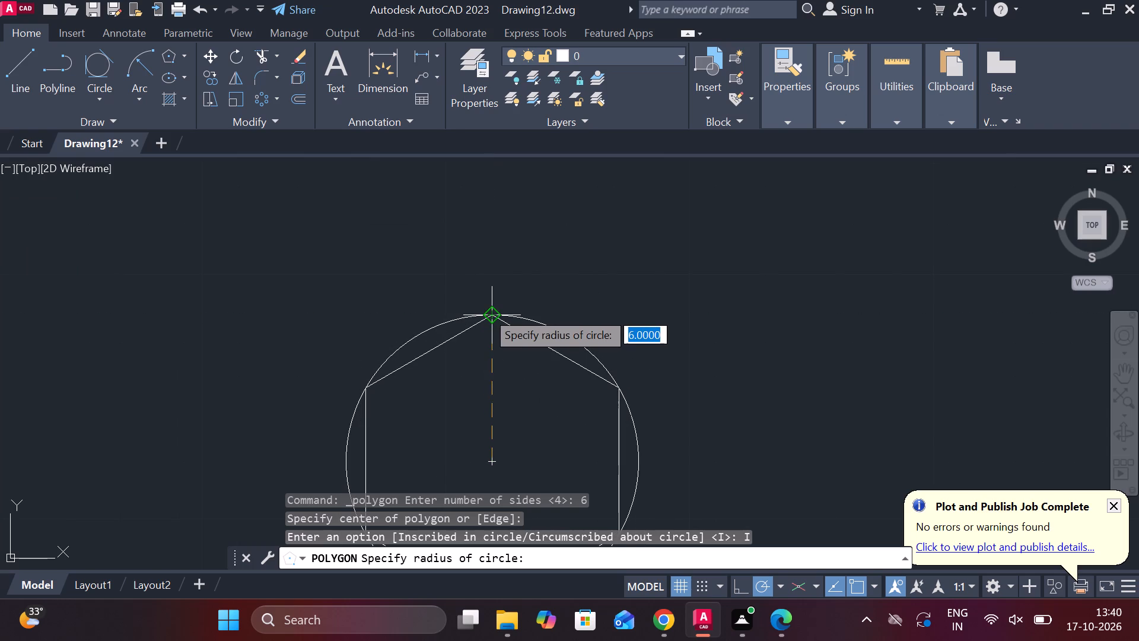
click(486, 311)
scroll(568, 291, down, 2)
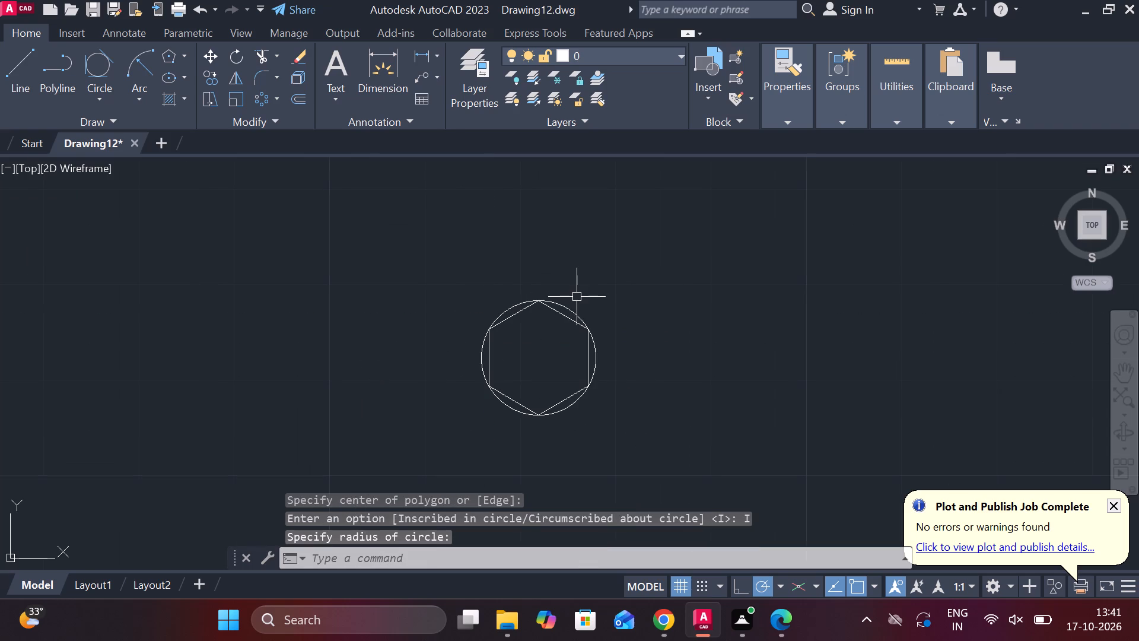
Draw a vertical line from the centre of the diameter 12 circle upward past the hexagon's top vertex.
scroll(592, 325, up, 1)
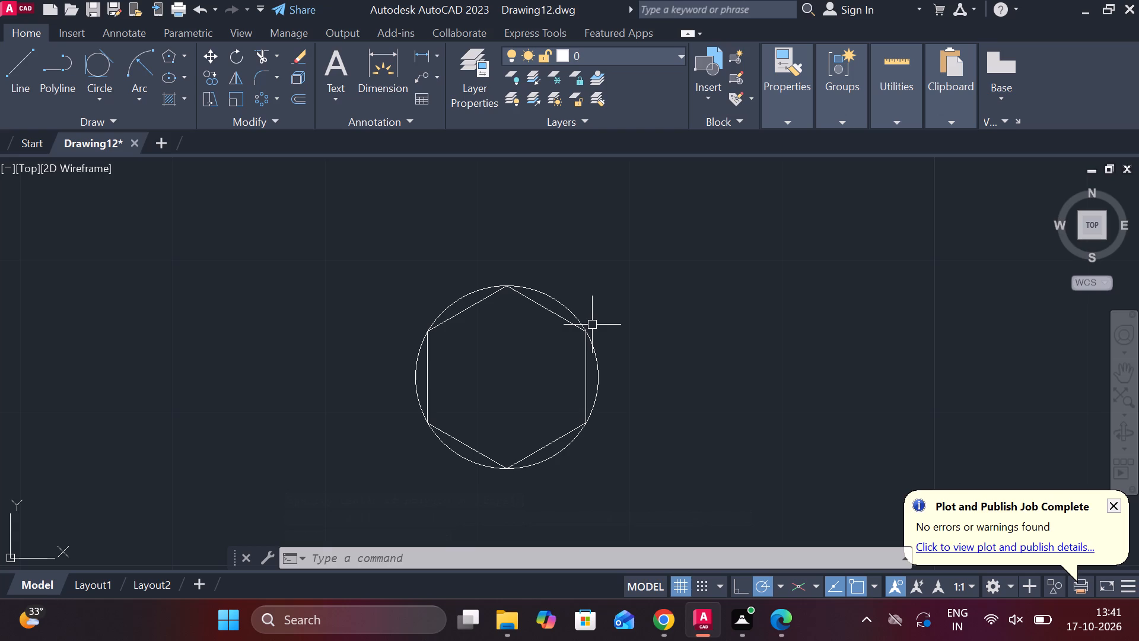
scroll(633, 325, down, 1)
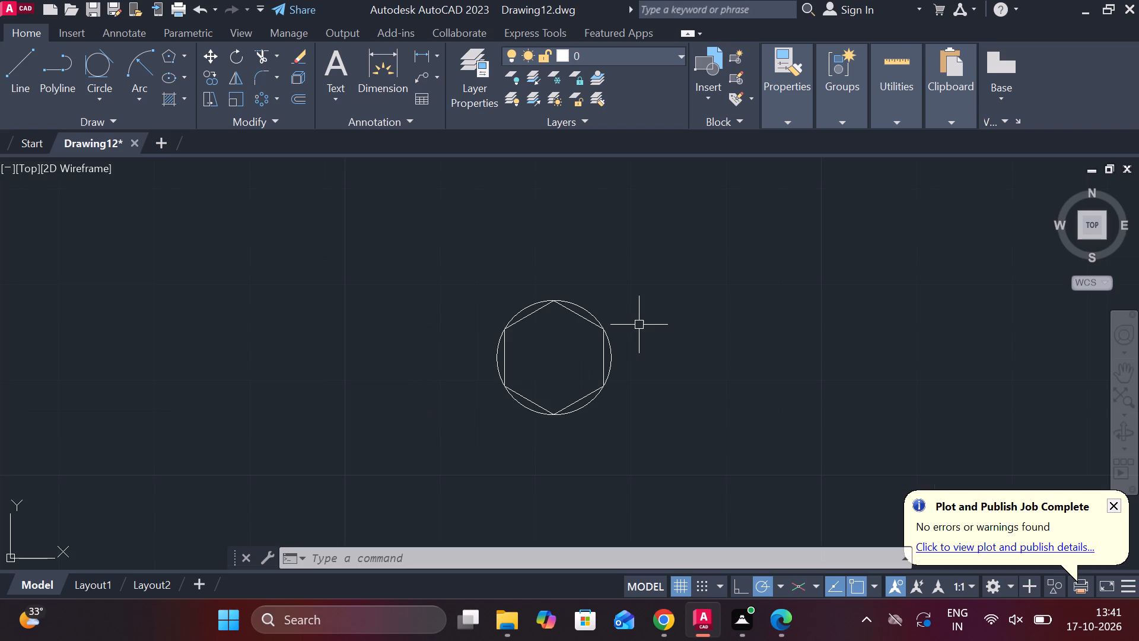
scroll(641, 325, up, 1)
middle_drag(641, 325, 639, 331)
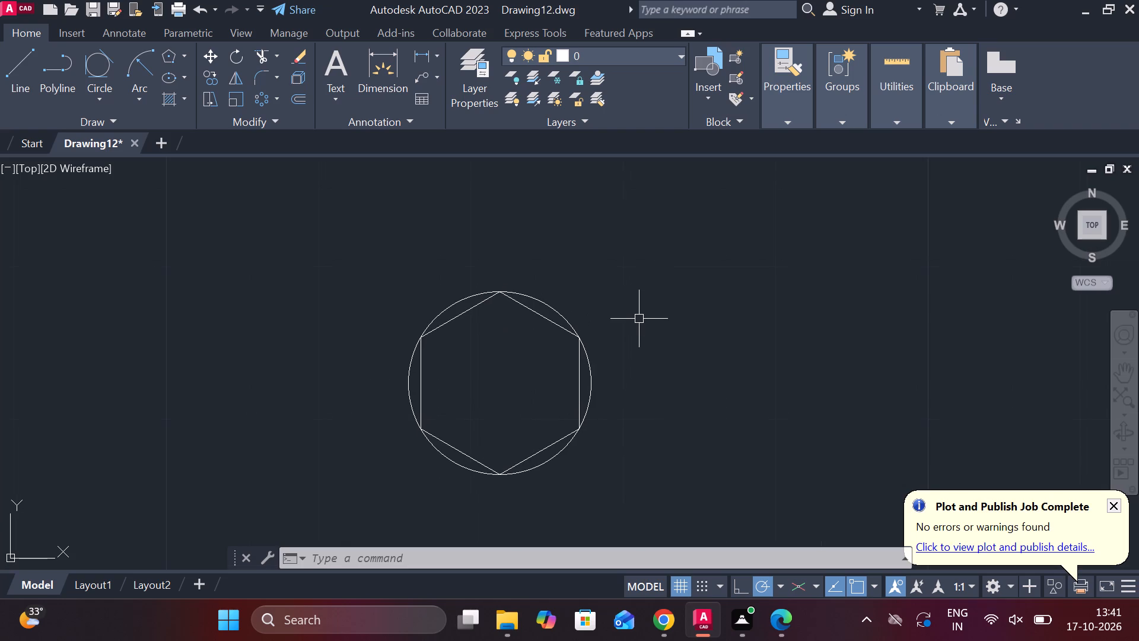
key(l)
key(Return)
click(502, 379)
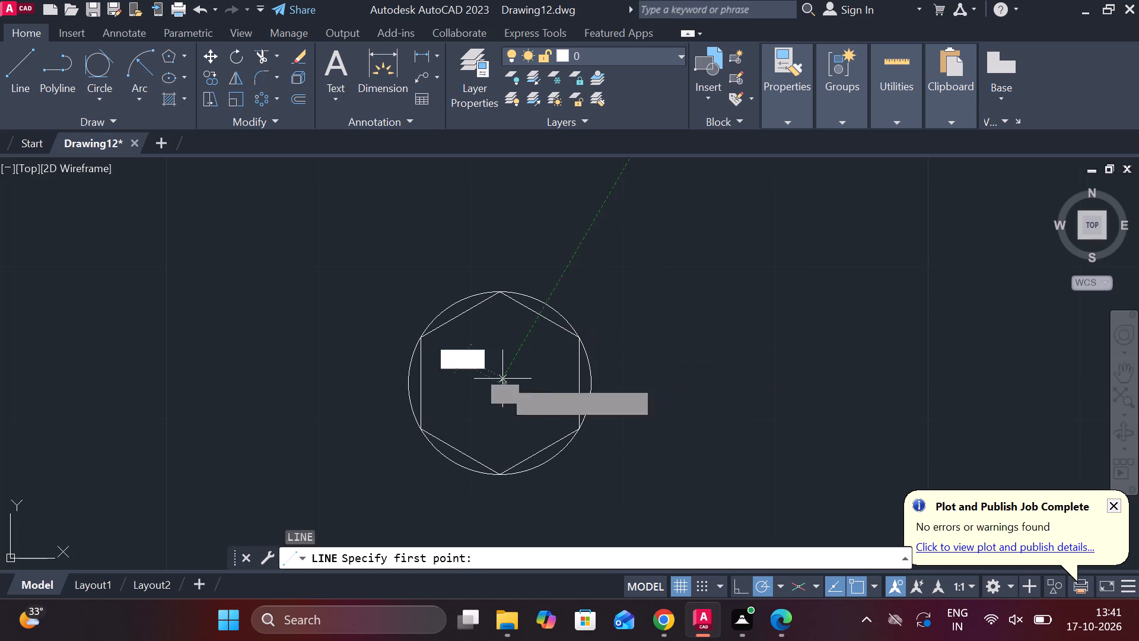
click(497, 239)
key(Escape)
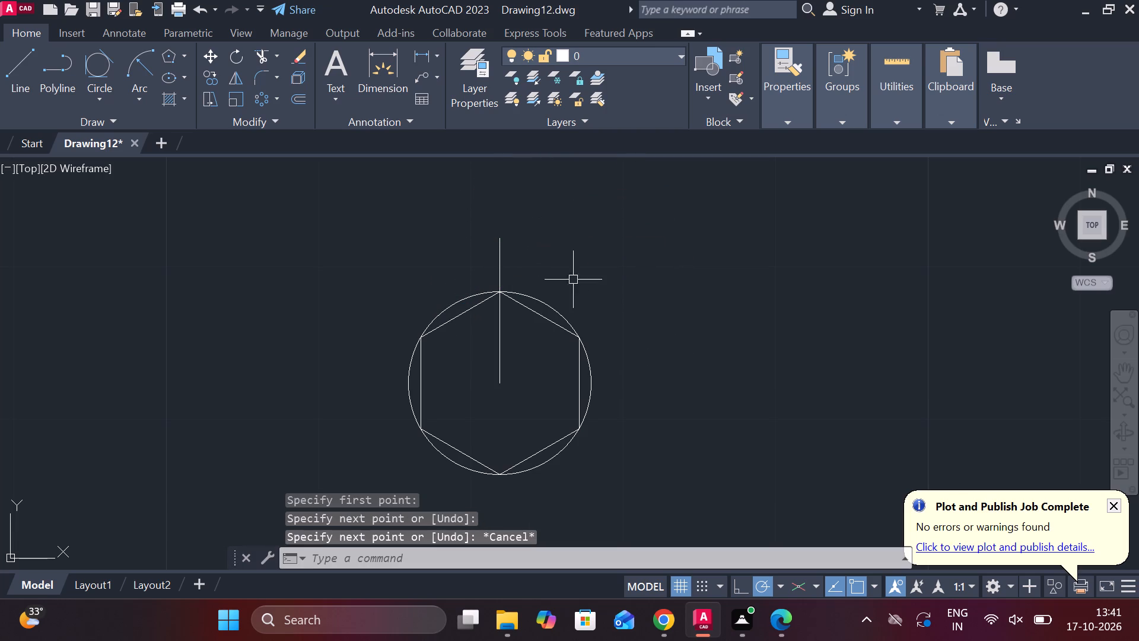
Draw two vertical lines upward from the circle's right and left quadrants, extending above the circle.
key(l)
key(Return)
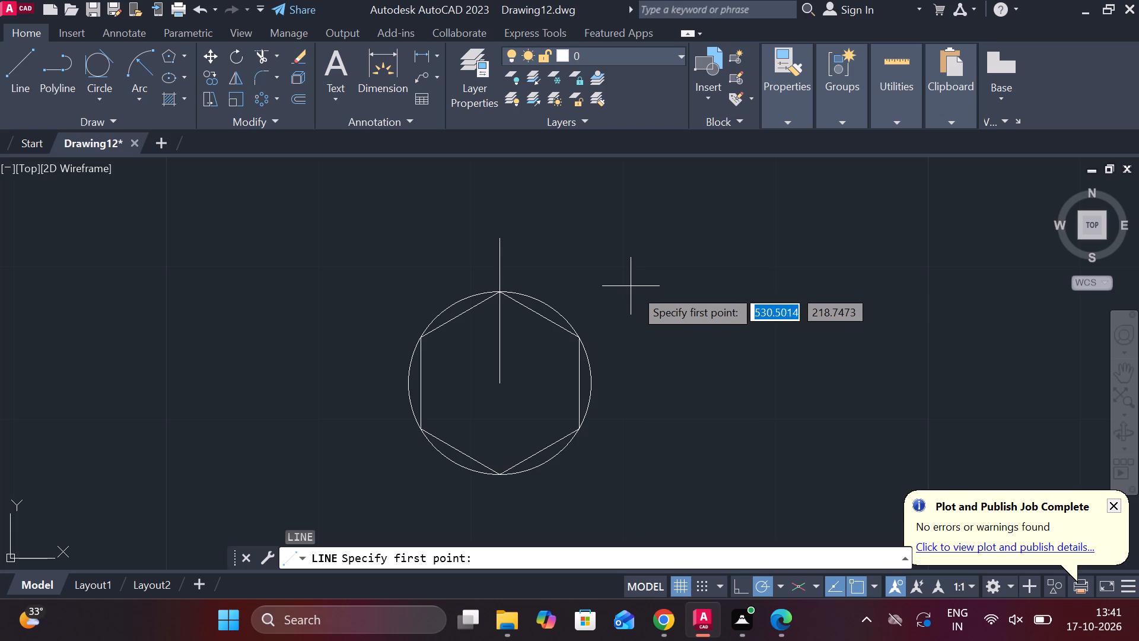
click(590, 381)
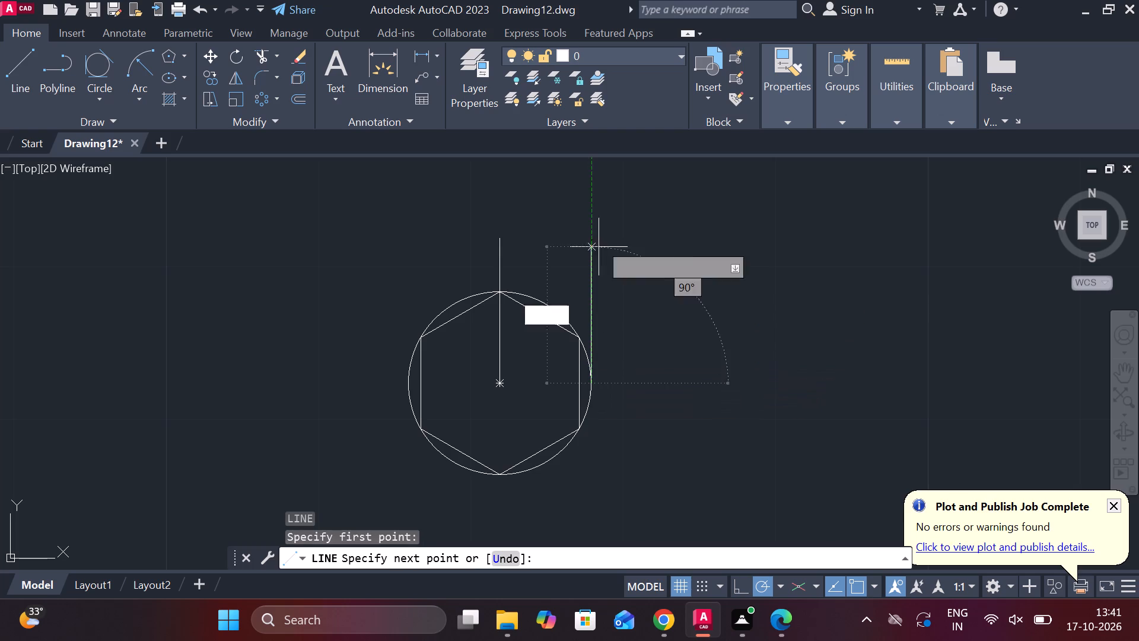
click(590, 162)
key(Escape)
key(space)
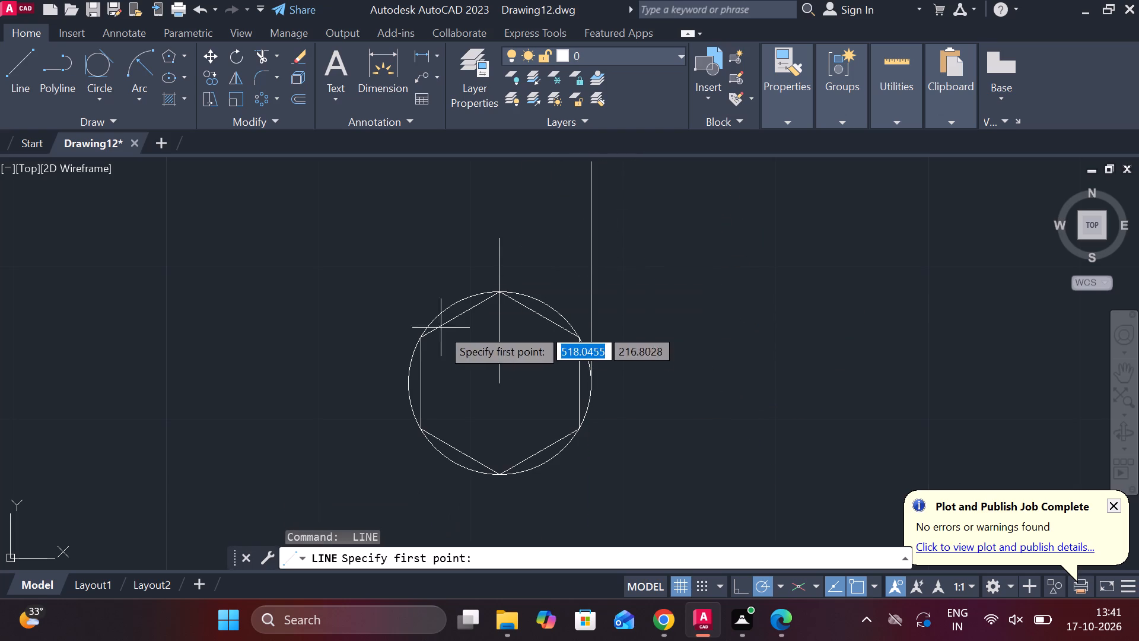
click(408, 388)
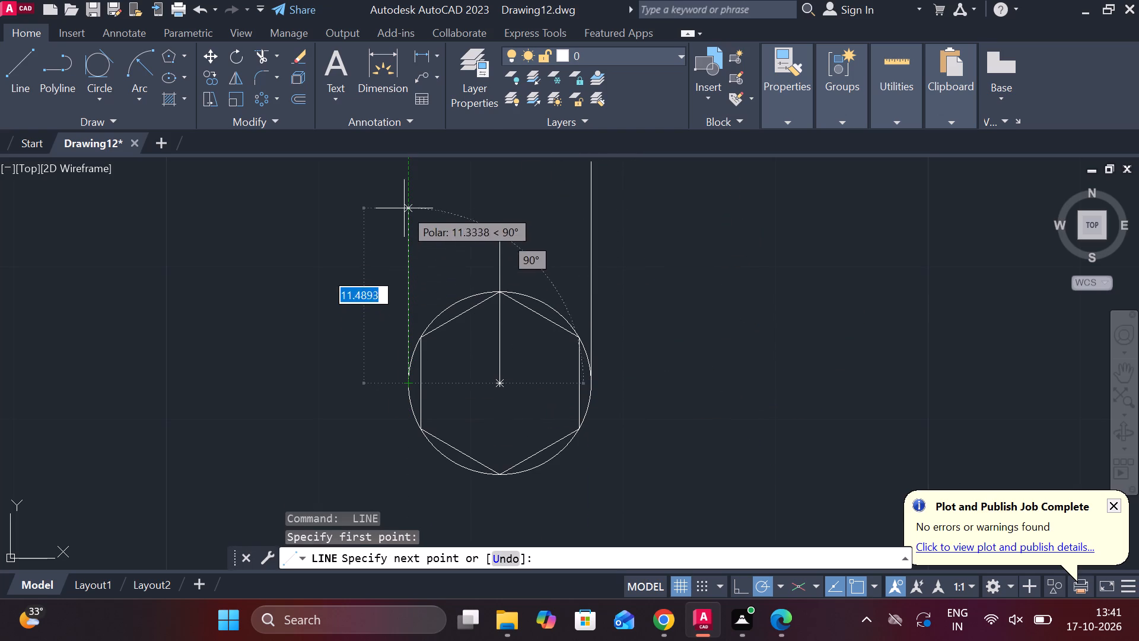
click(405, 194)
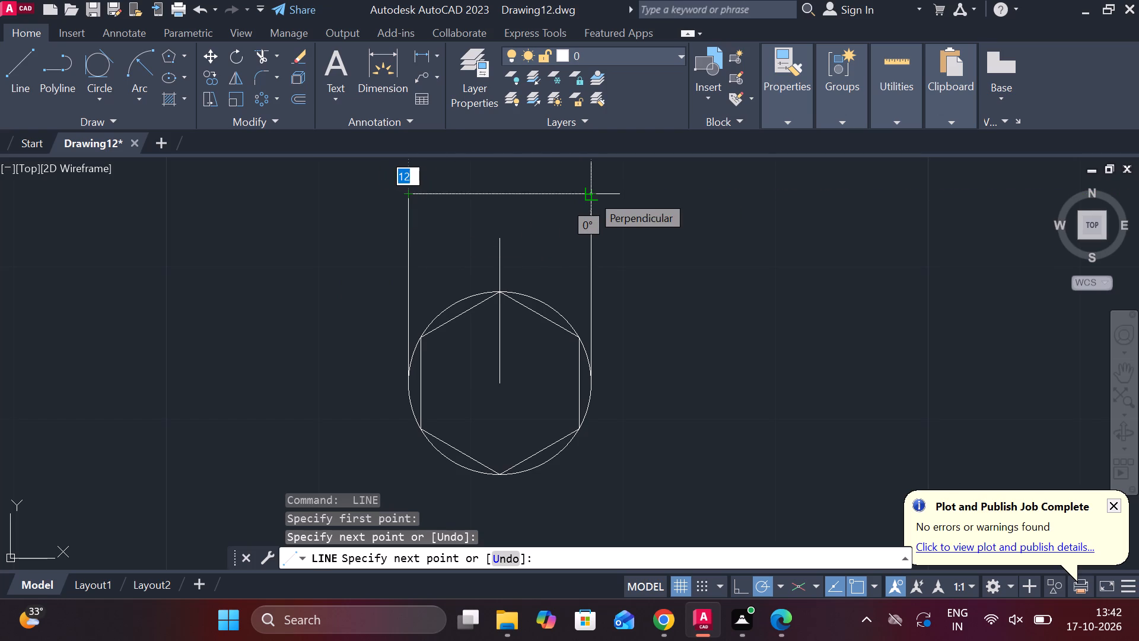
key(Escape)
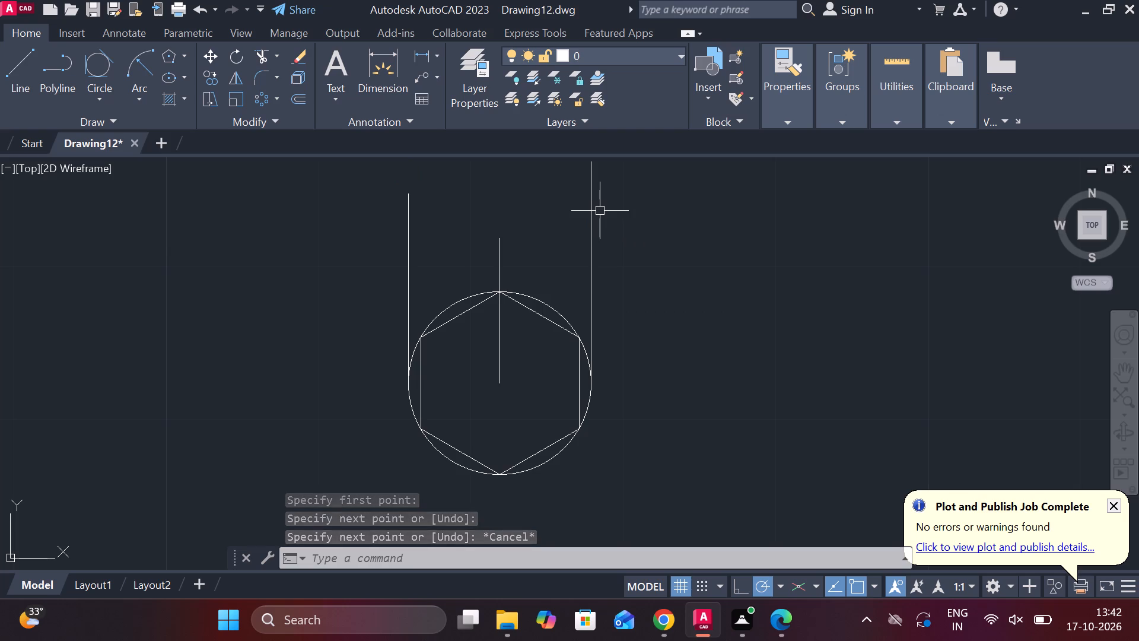
Draw a horizontal line above the circle from the left vertical line to just beyond the right one.
scroll(600, 211, down, 2)
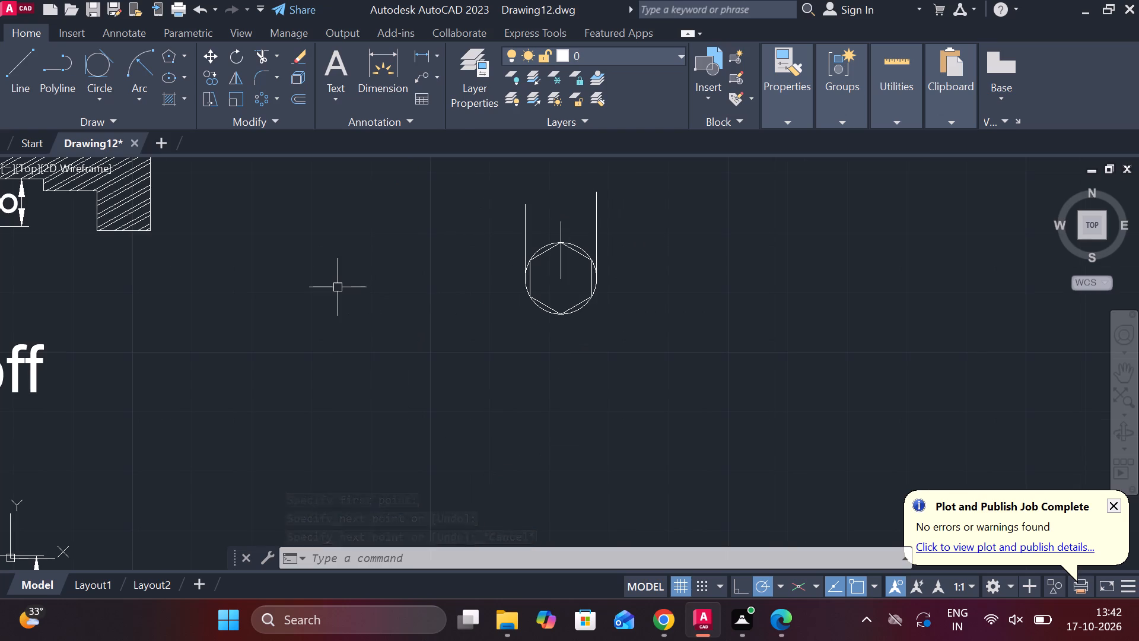
scroll(338, 287, down, 1)
scroll(338, 287, up, 1)
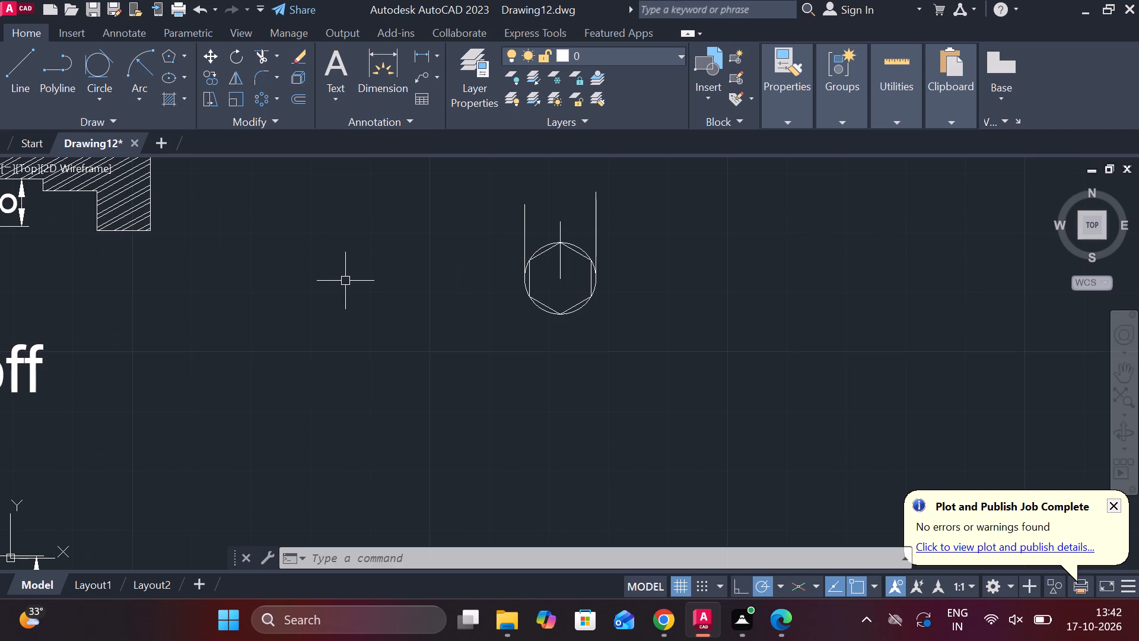
middle_drag(440, 294, 441, 306)
middle_drag(441, 306, 429, 382)
scroll(428, 365, up, 1)
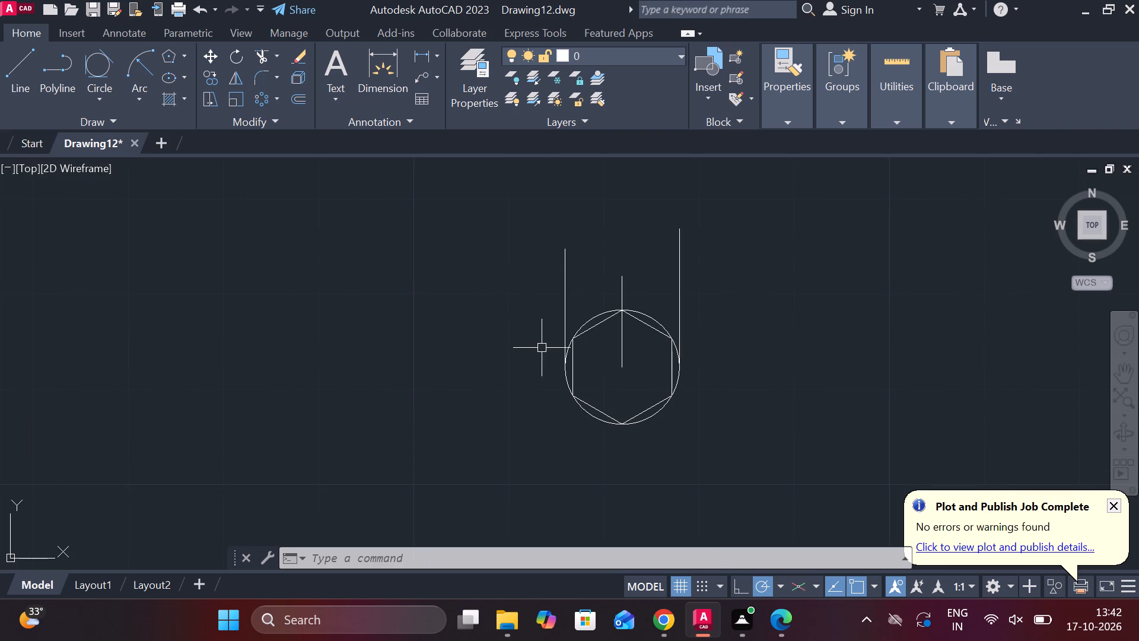
key(l)
key(Return)
scroll(551, 284, up, 1)
click(567, 280)
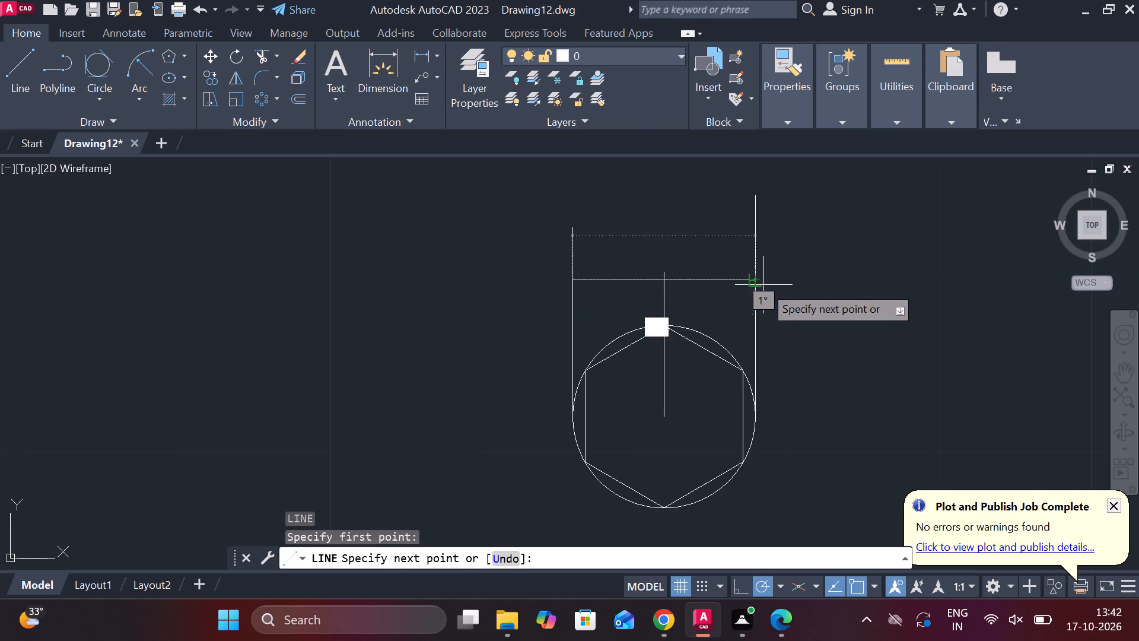
click(799, 275)
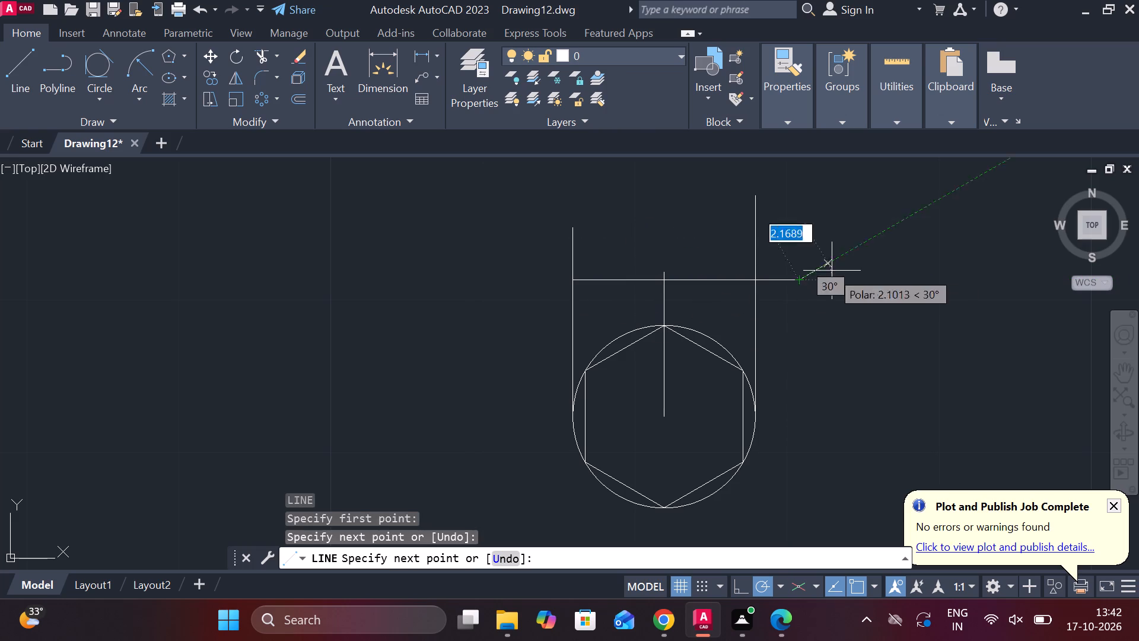
key(Escape)
Trim the horizontal line's overhang beyond the right vertical and both outer verticals' ends above the horizontal line.
text(TR)
key(space)
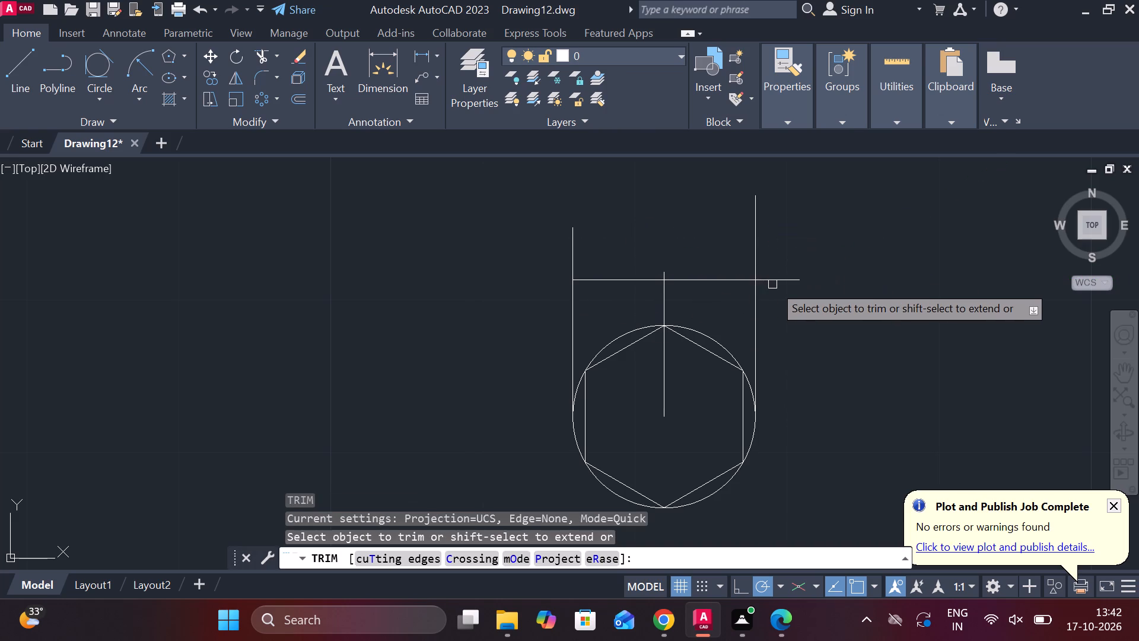
click(773, 284)
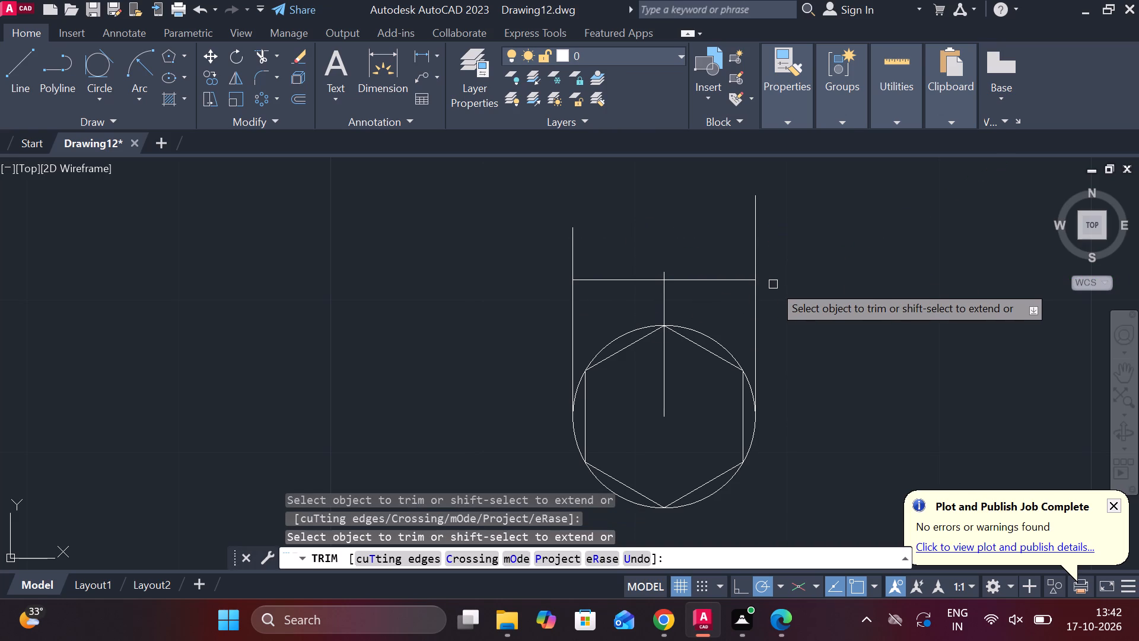
key(Escape)
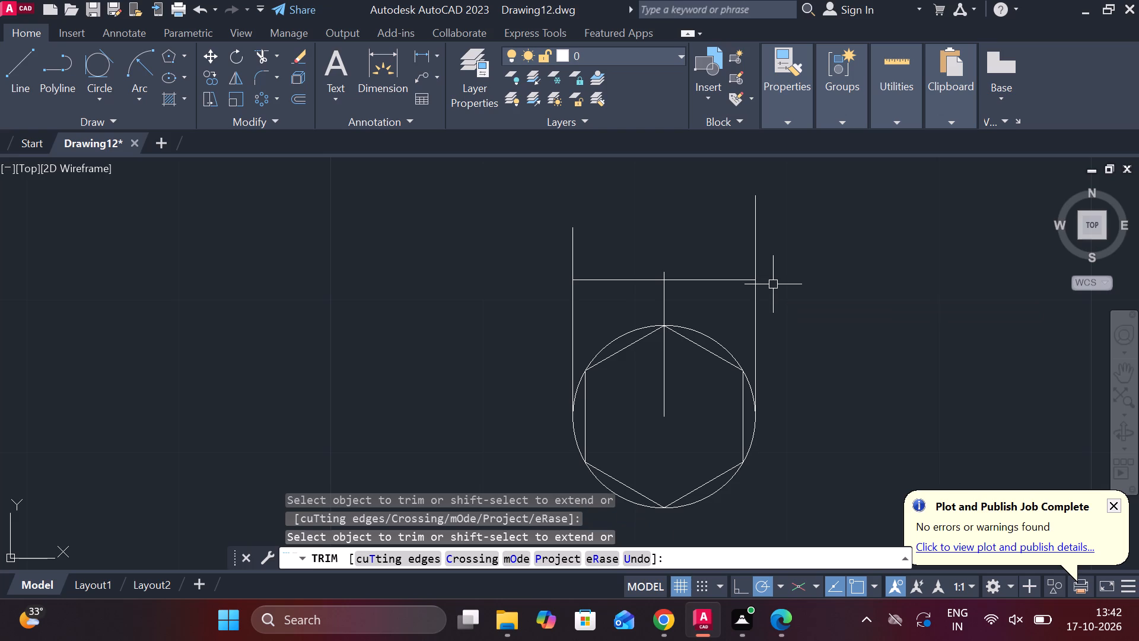
text(TR)
key(space)
drag(791, 240, 609, 241)
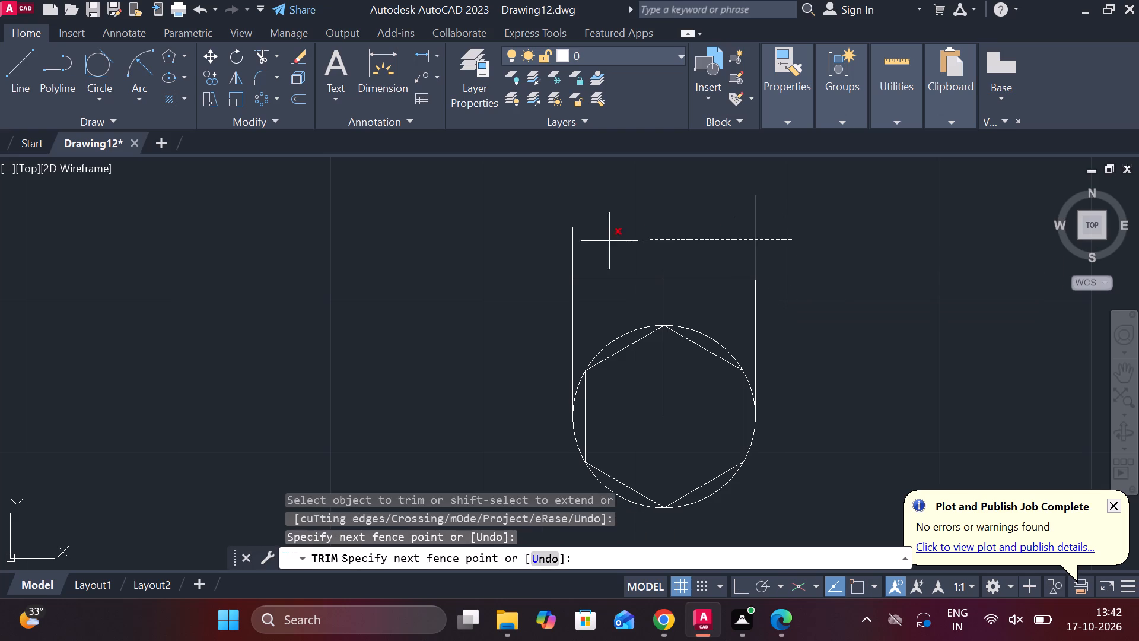
drag(609, 241, 539, 249)
key(Escape)
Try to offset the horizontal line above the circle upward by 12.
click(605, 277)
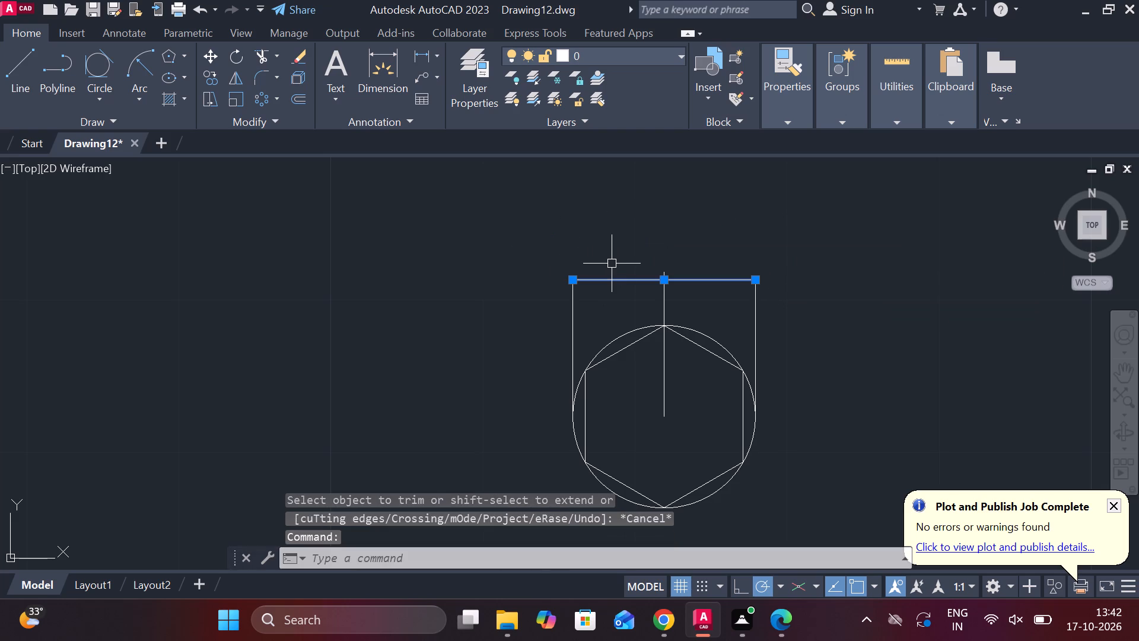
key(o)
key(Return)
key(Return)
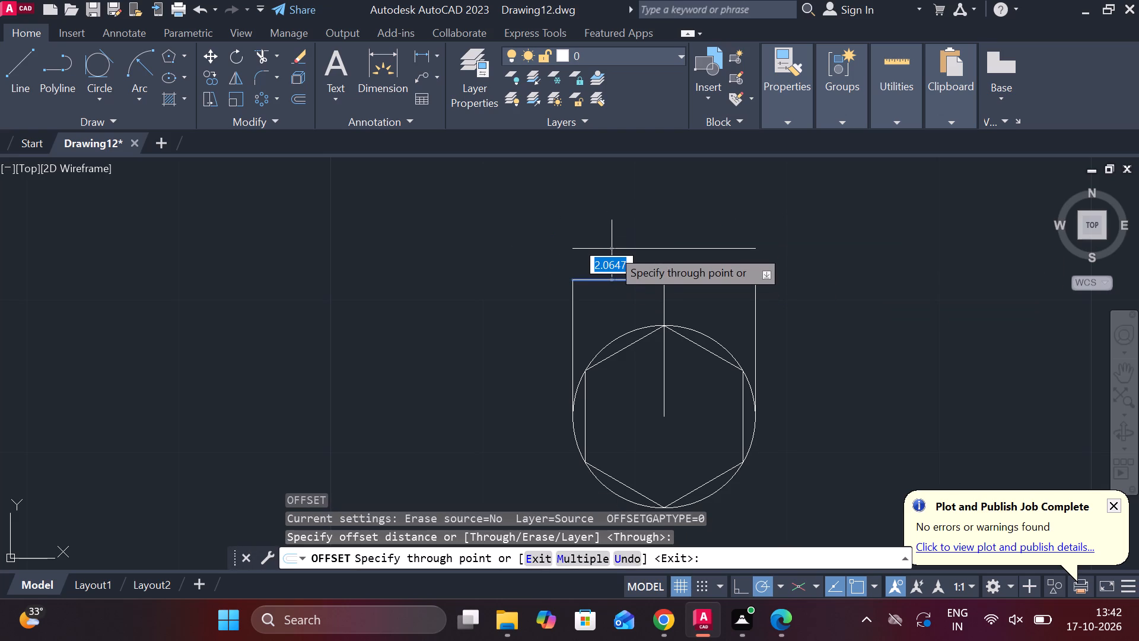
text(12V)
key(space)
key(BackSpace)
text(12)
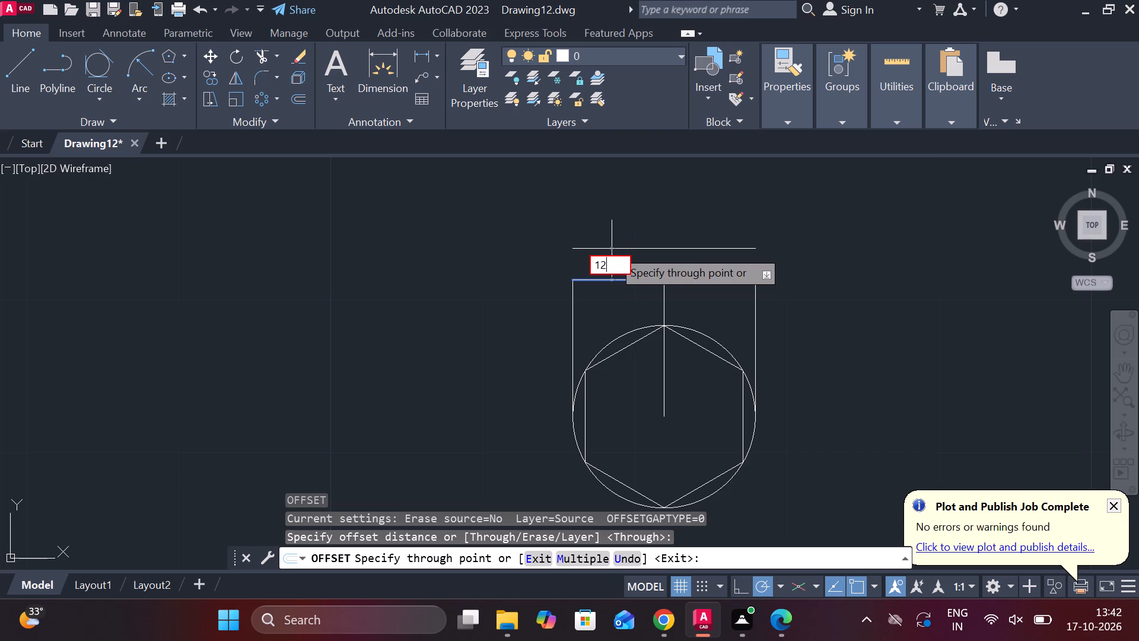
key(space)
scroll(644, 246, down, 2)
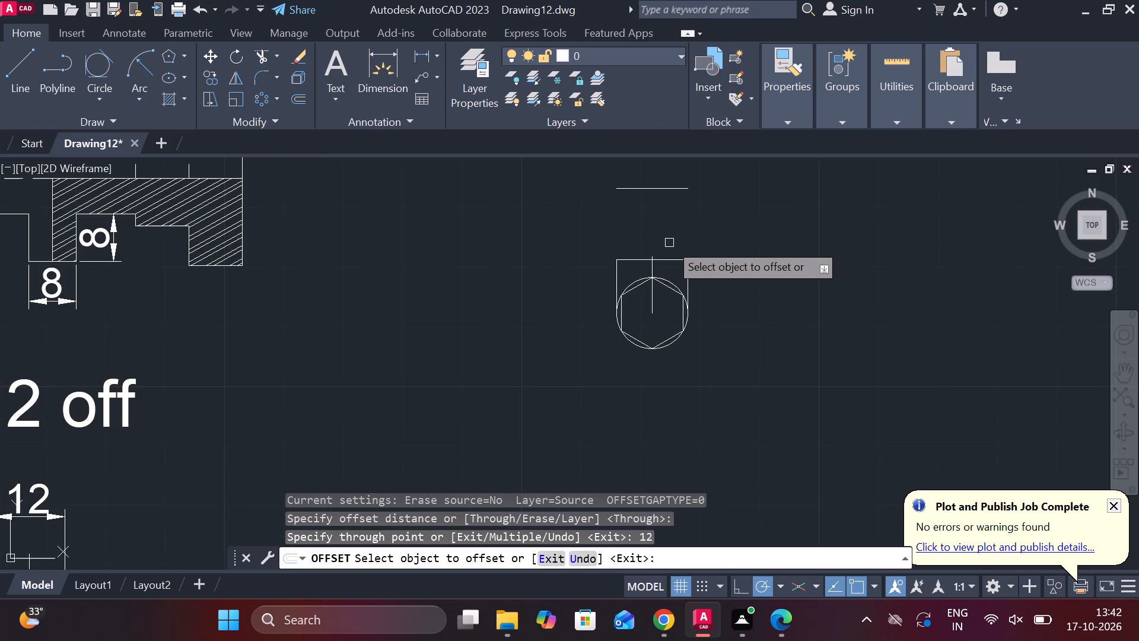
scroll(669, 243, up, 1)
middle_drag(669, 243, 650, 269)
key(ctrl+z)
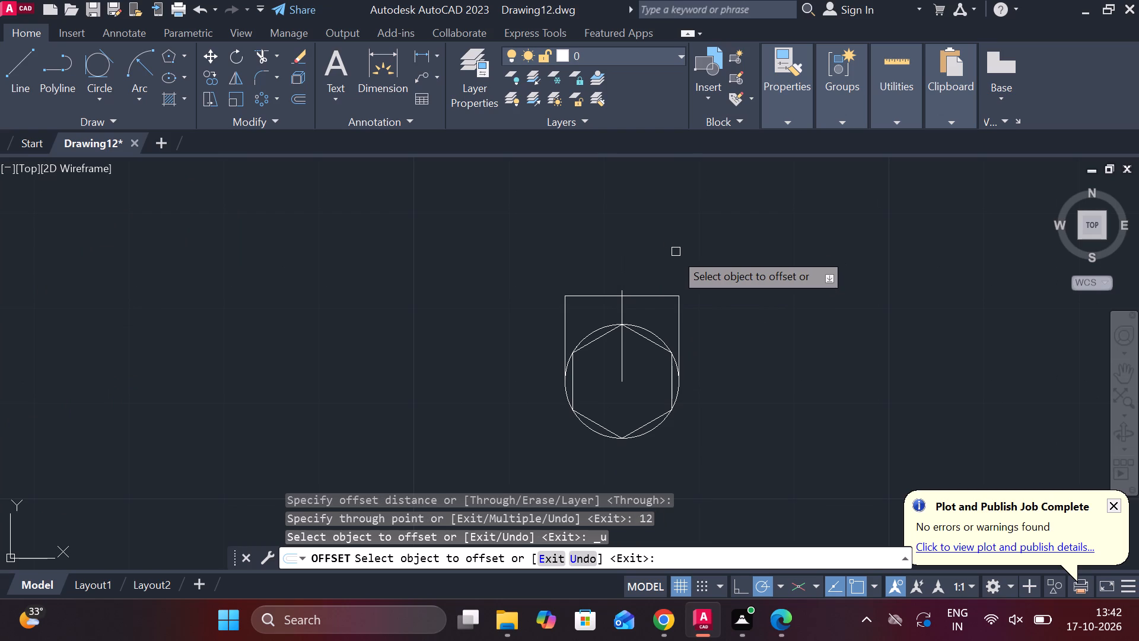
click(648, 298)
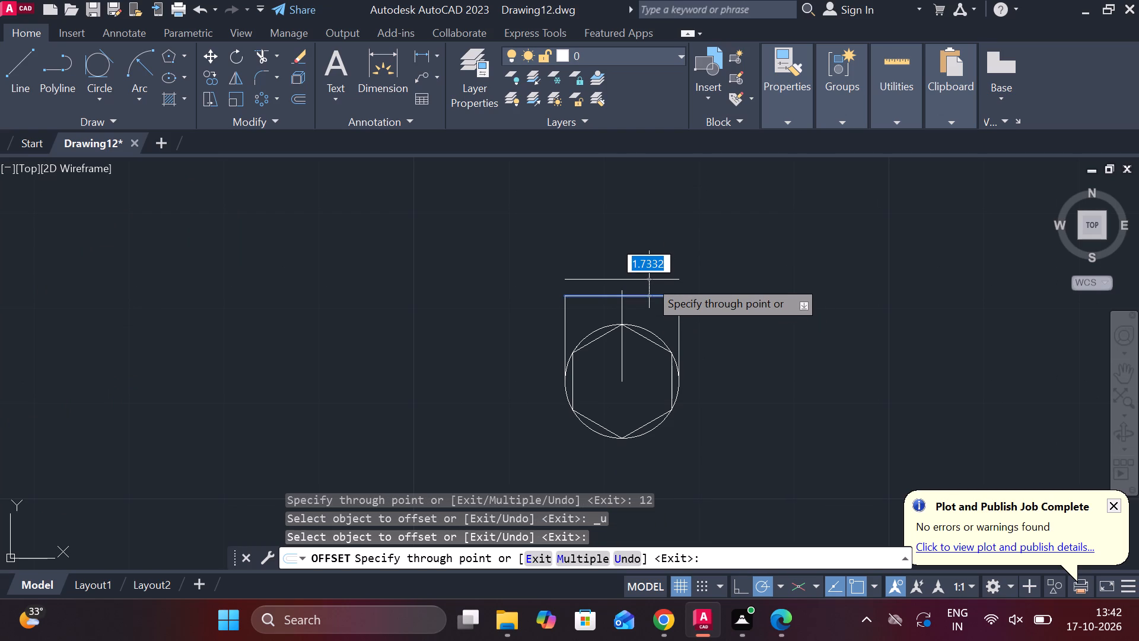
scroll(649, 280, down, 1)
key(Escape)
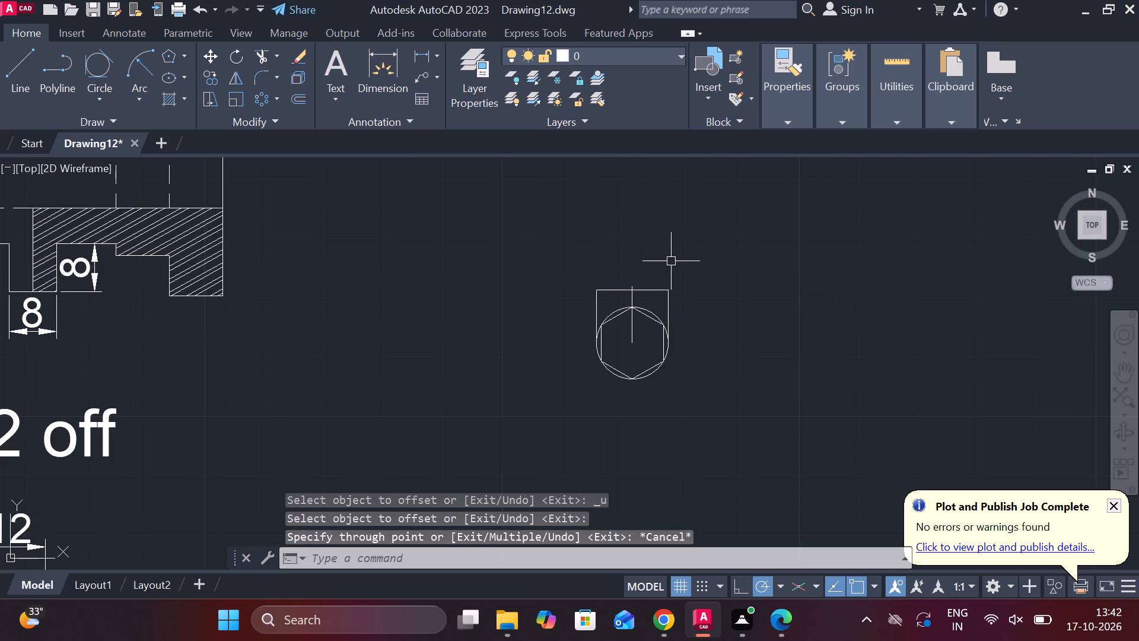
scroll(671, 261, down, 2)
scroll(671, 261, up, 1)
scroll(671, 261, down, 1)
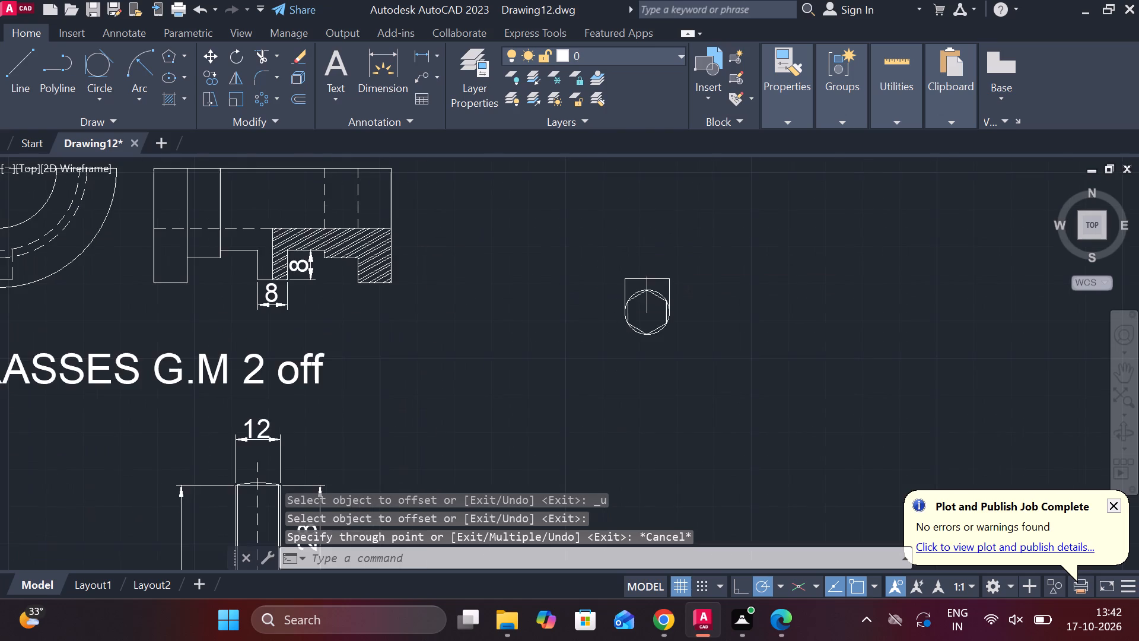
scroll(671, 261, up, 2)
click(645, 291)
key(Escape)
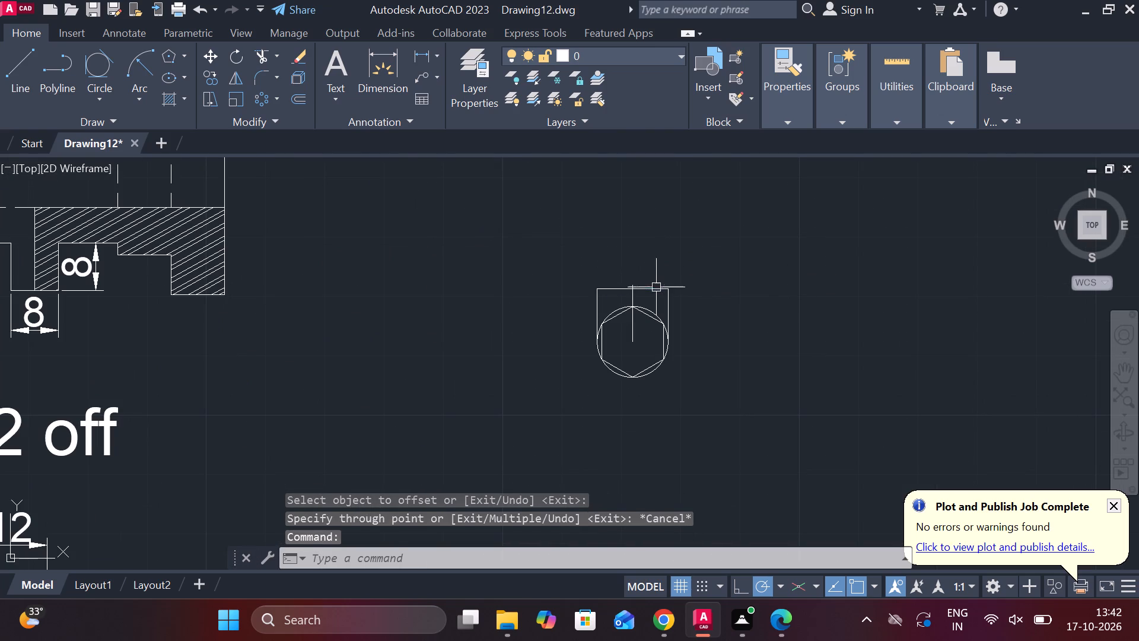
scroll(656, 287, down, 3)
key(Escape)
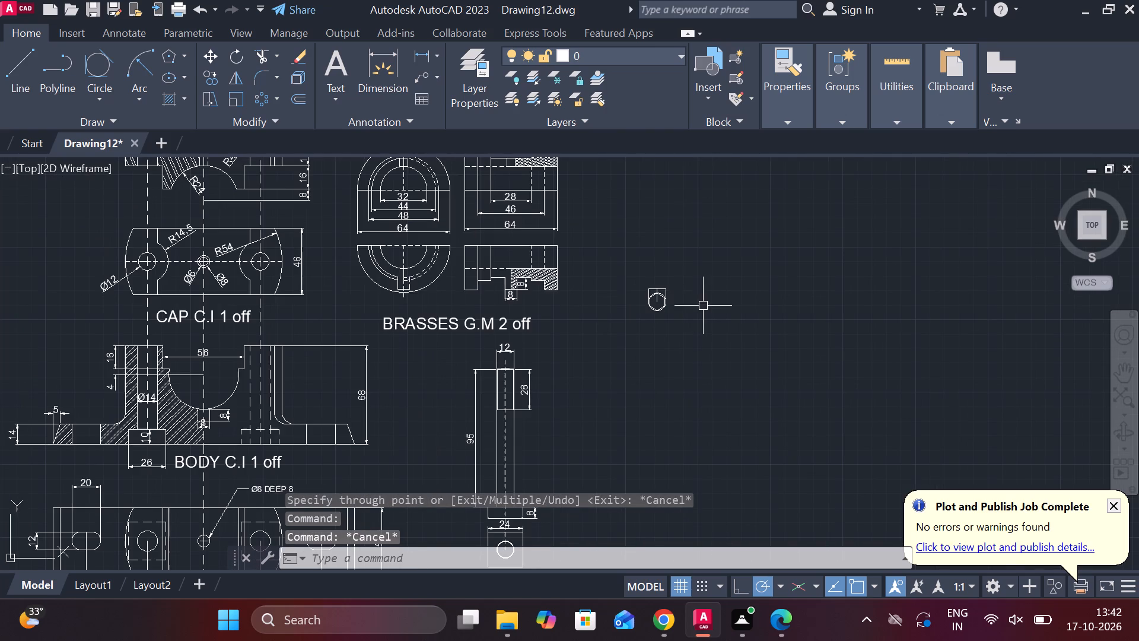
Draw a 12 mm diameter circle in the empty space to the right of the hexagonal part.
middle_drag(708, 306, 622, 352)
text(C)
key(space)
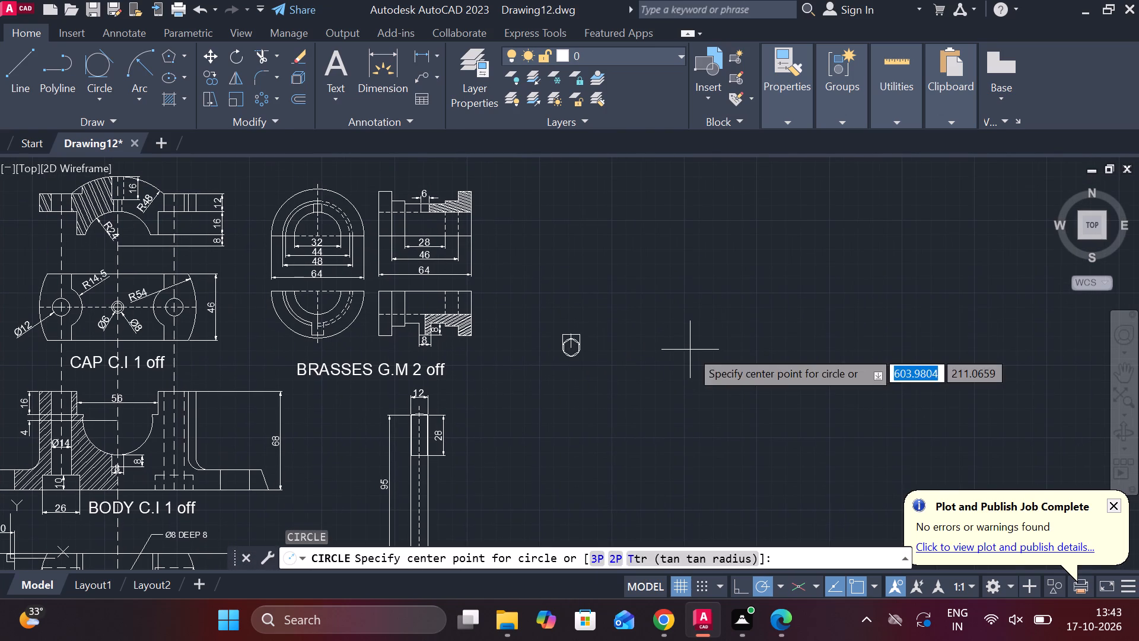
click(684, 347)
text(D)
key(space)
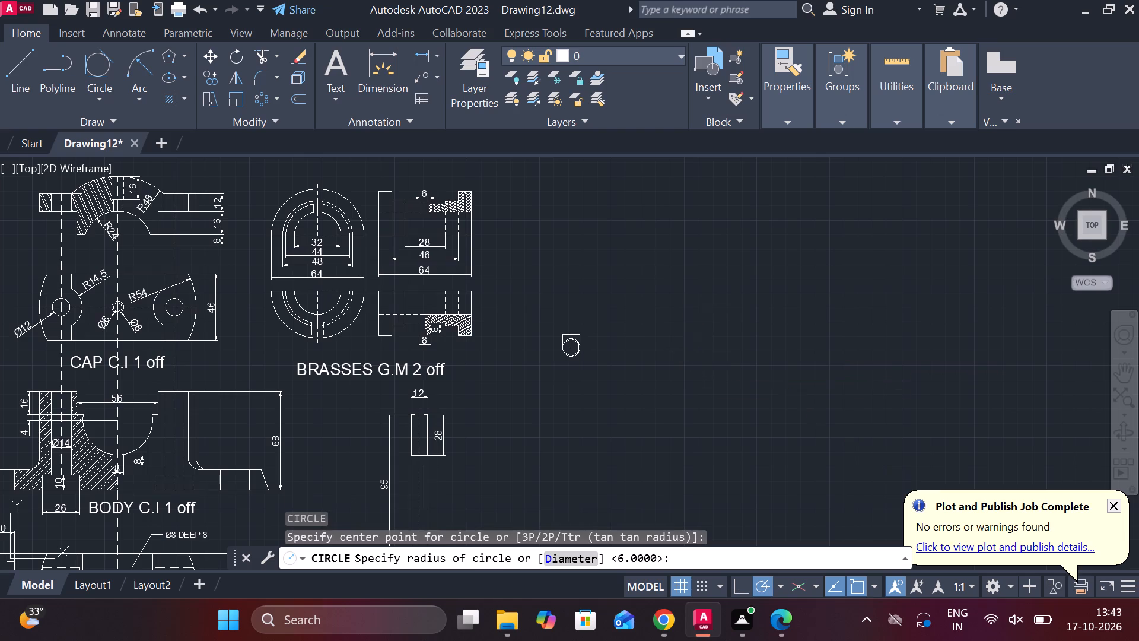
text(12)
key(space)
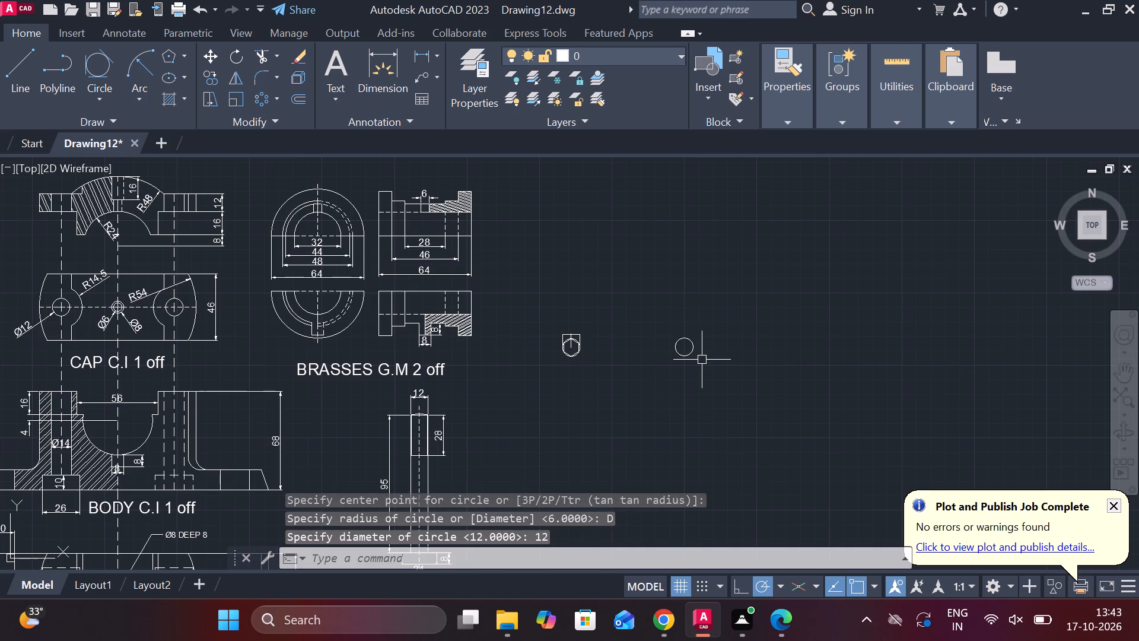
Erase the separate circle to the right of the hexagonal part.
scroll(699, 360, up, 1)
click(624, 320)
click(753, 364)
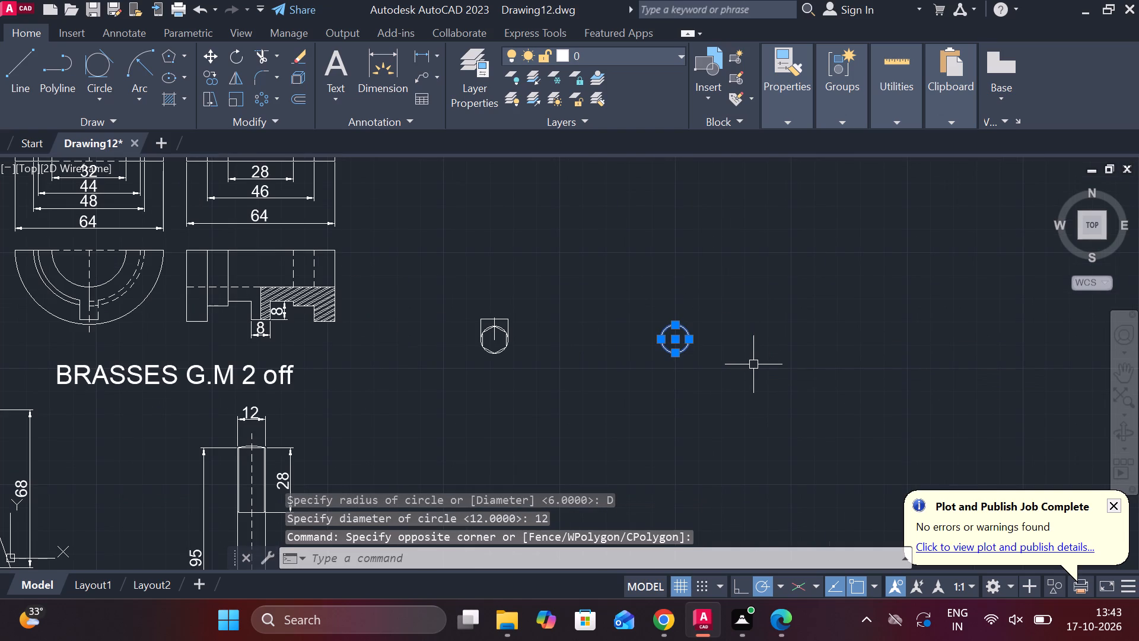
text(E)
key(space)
Offset the horizontal line above the hexagon's circle upward by 12.
scroll(612, 318, up, 2)
middle_drag(589, 324, 776, 326)
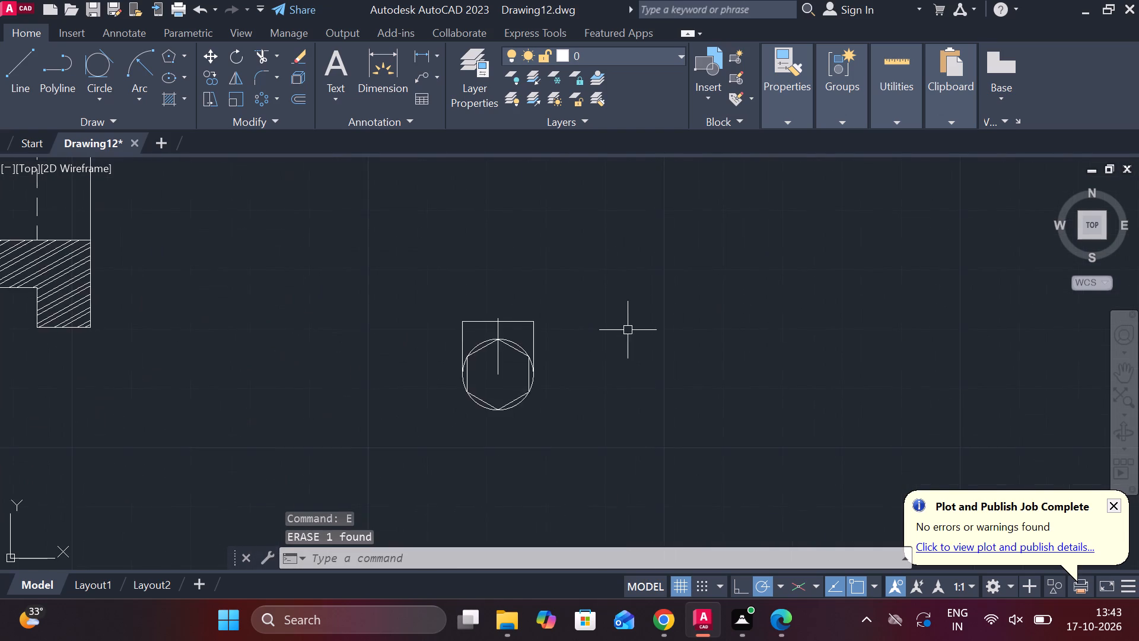
scroll(609, 331, up, 2)
middle_drag(617, 334, 761, 345)
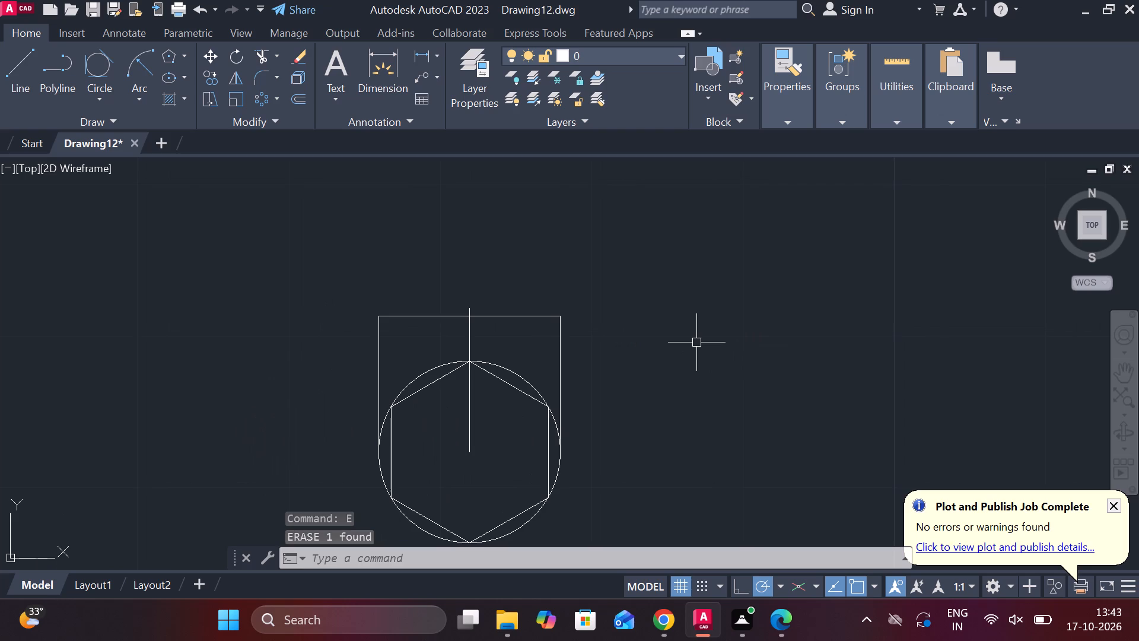
click(524, 319)
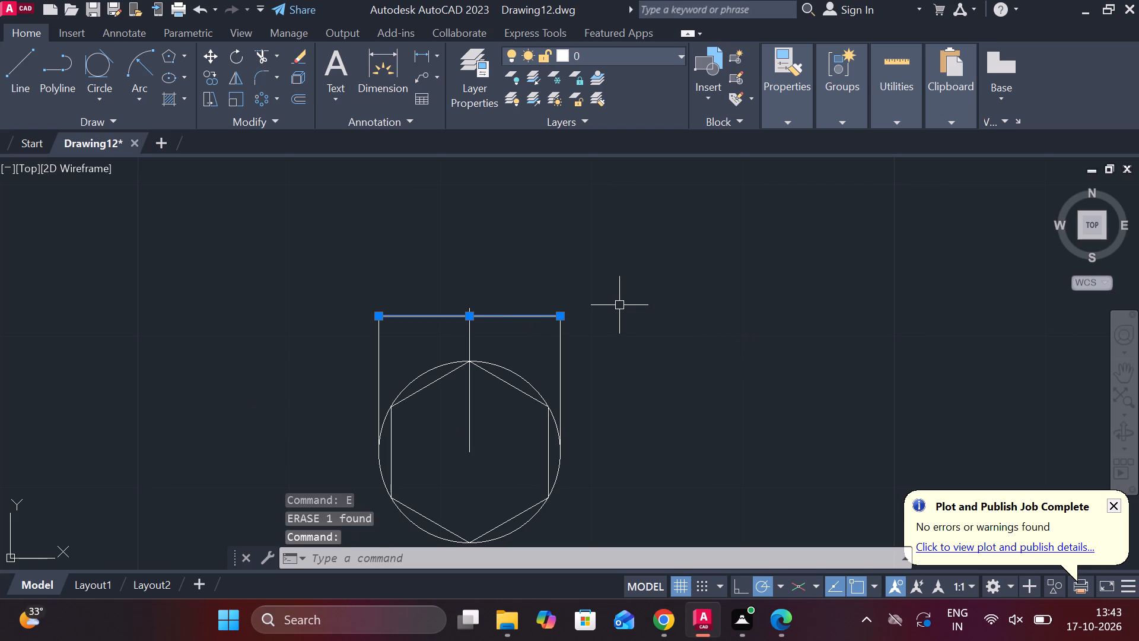
key(o)
key(Return)
key(Return)
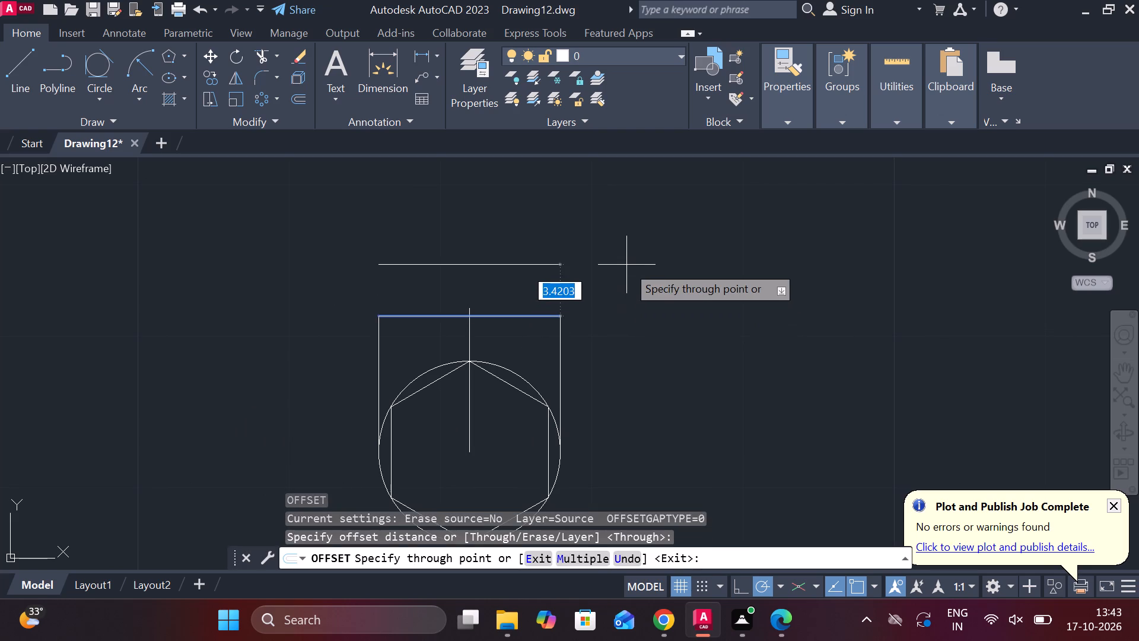
text(12)
key(space)
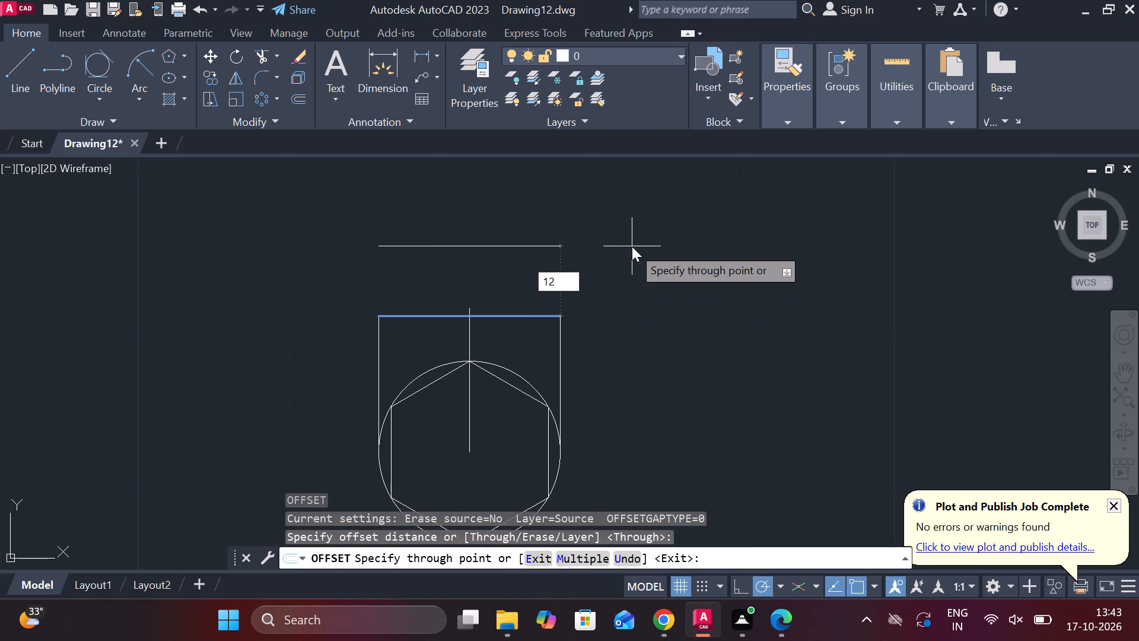
scroll(632, 246, down, 2)
middle_drag(645, 254, 643, 280)
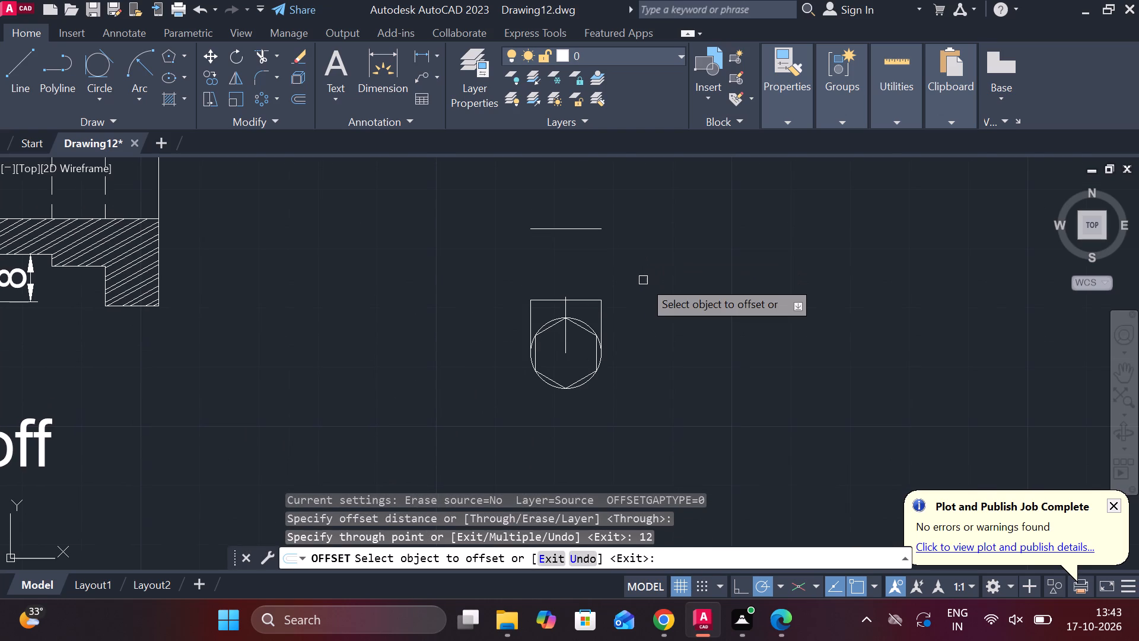
scroll(643, 280, down, 1)
middle_drag(643, 281, 613, 331)
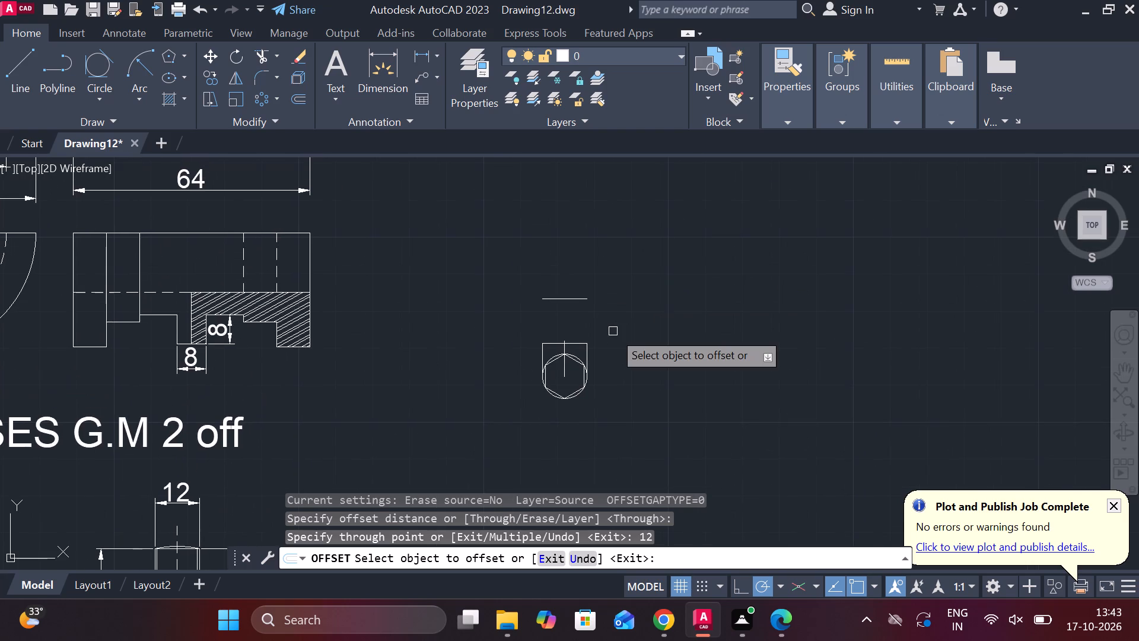
scroll(613, 331, down, 2)
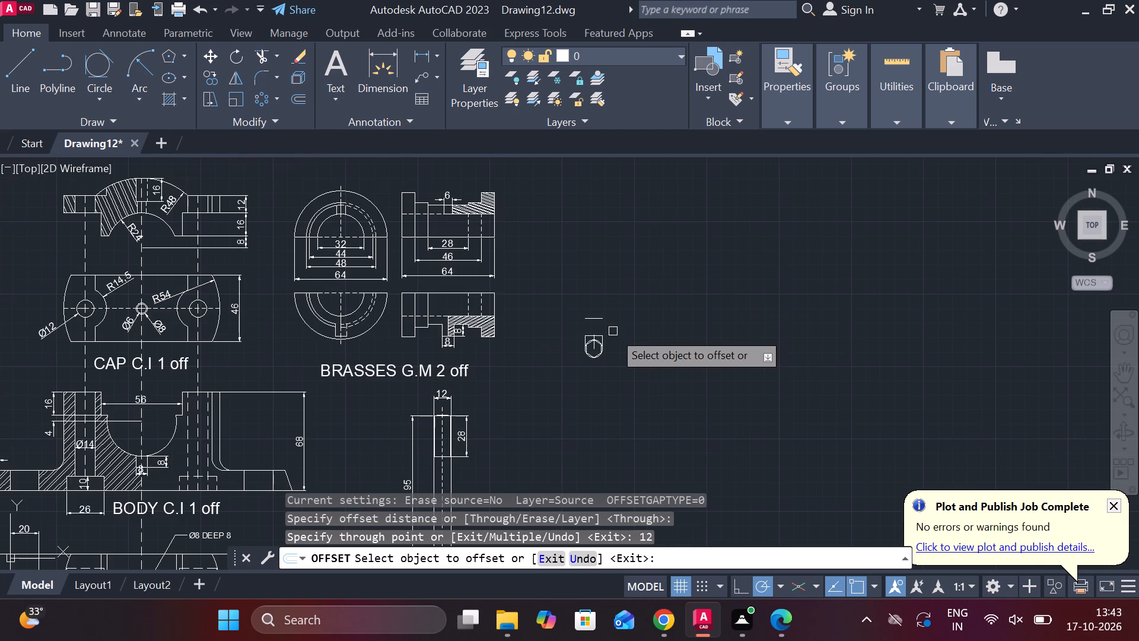
scroll(613, 331, up, 2)
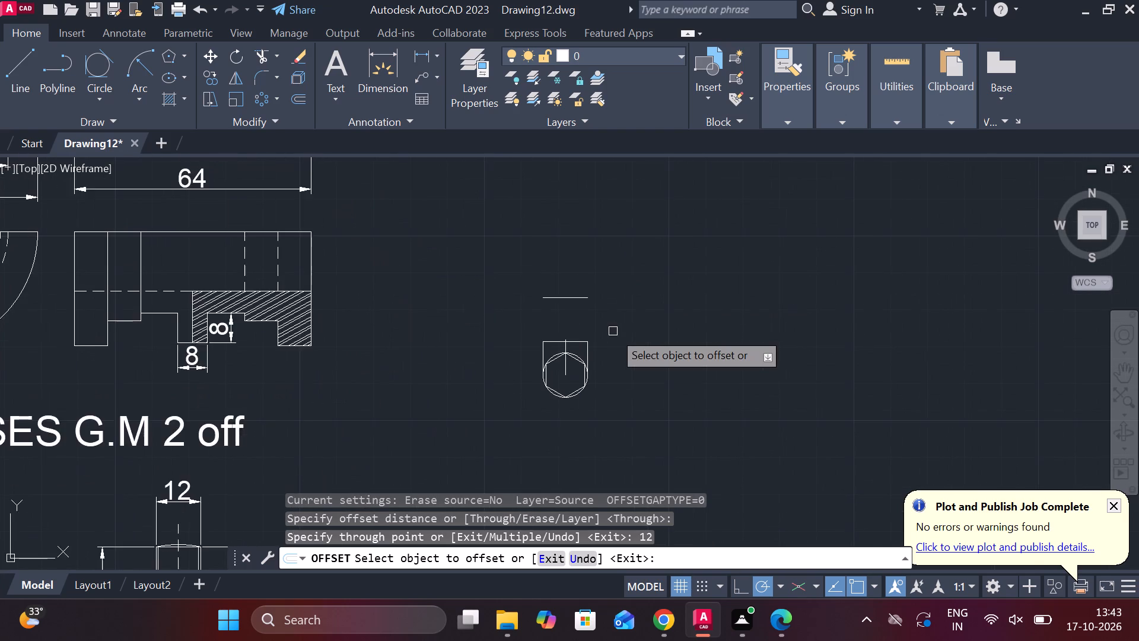
scroll(613, 331, up, 1)
key(Escape)
scroll(605, 356, up, 1)
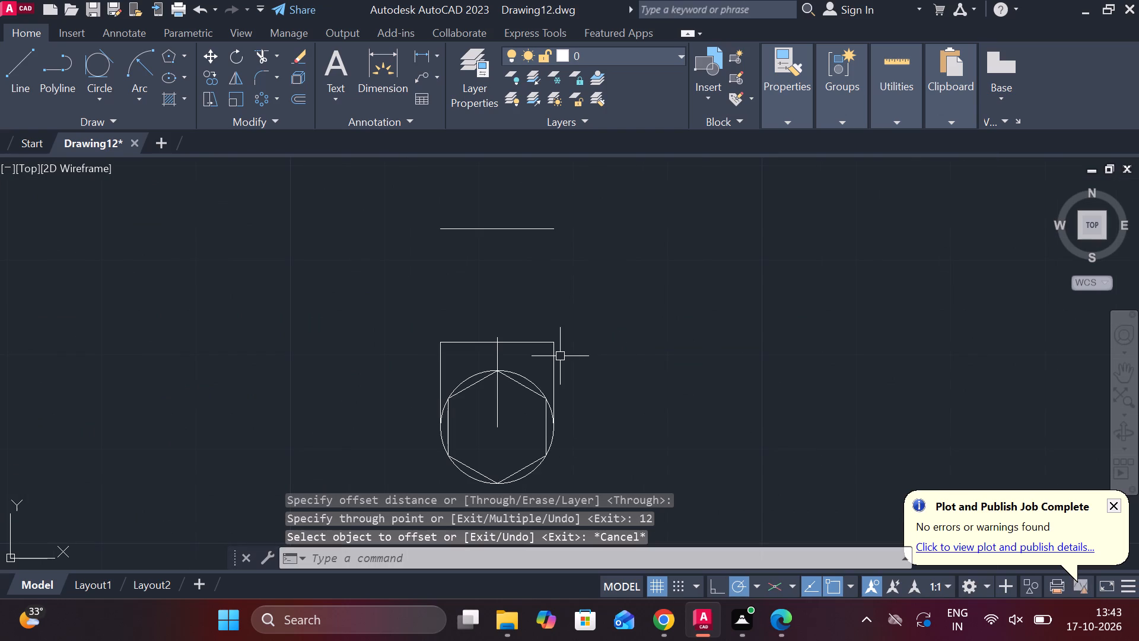
Stretch the upper ends of both outer vertical lines up to the ends of the offset horizontal line.
click(558, 356)
click(552, 343)
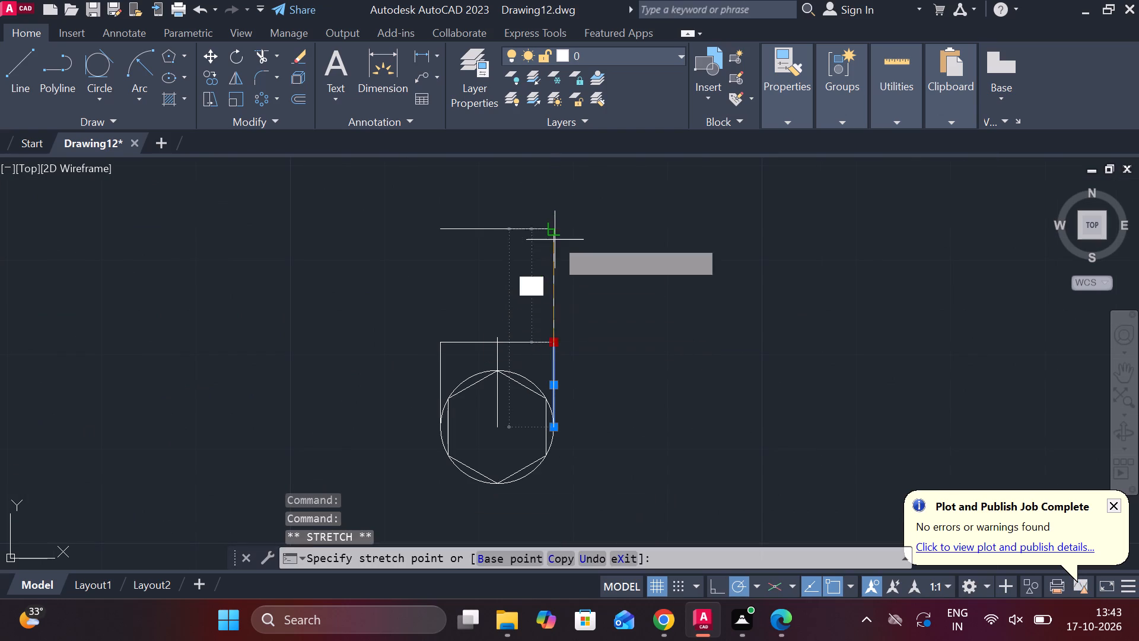
click(555, 234)
key(Escape)
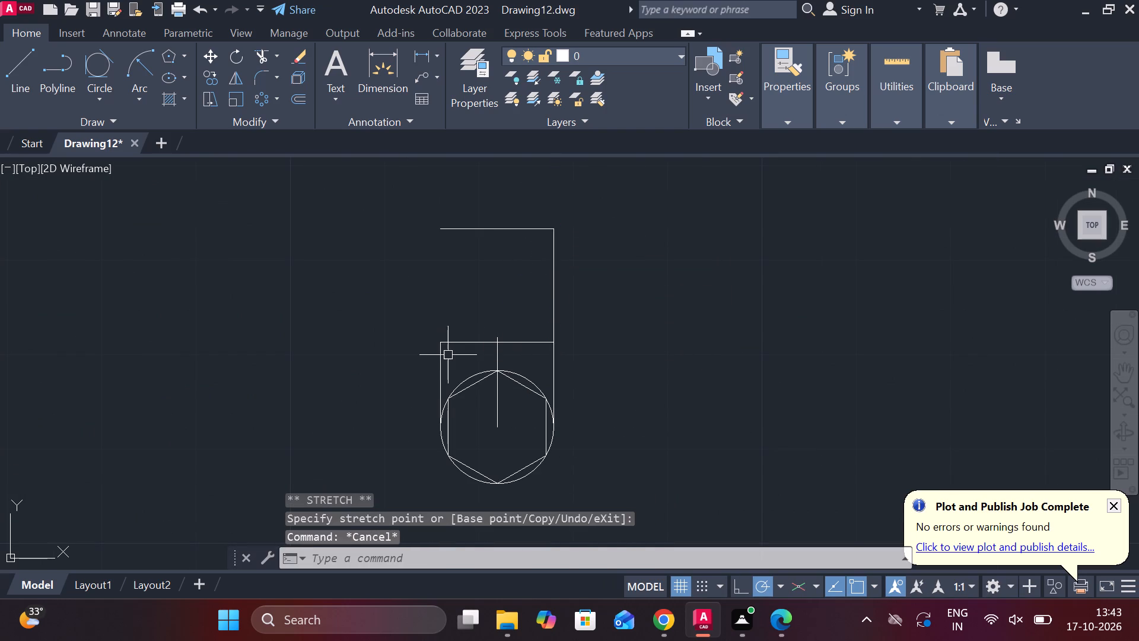
click(442, 362)
click(440, 345)
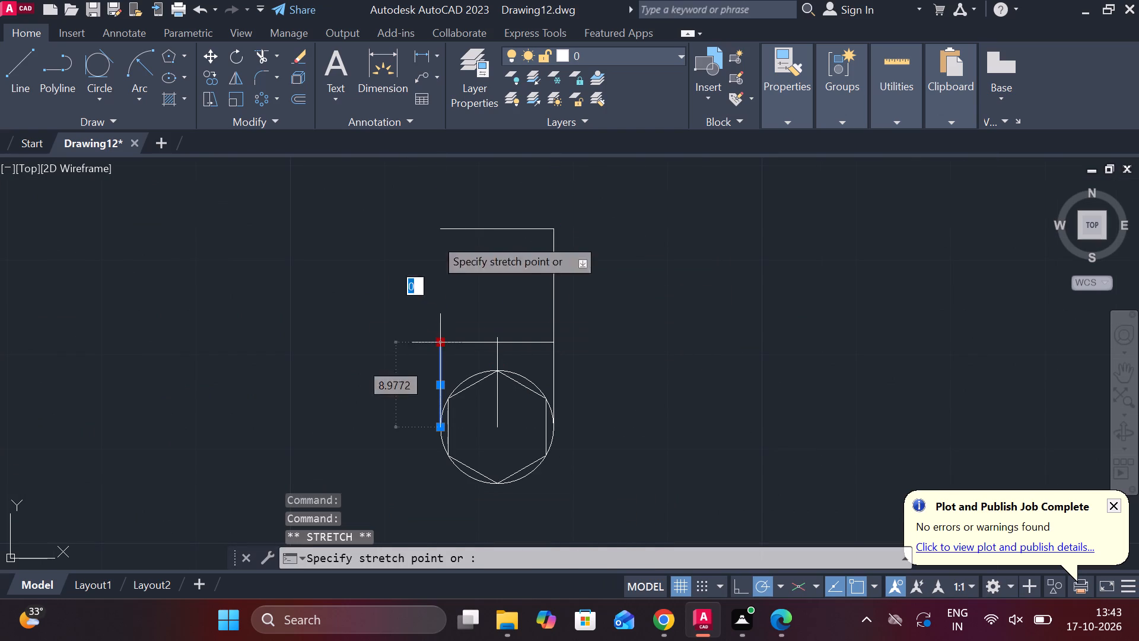
click(432, 226)
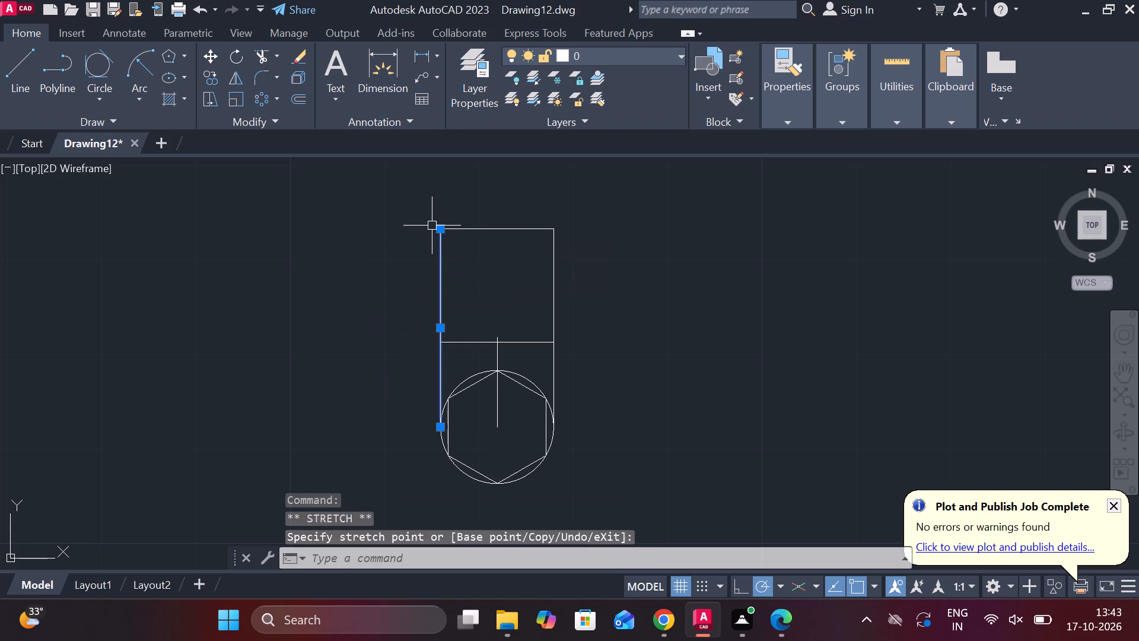
key(Escape)
Trim both outer vertical lines below the lower horizontal line, leaving a closed square above the circle.
text(TR)
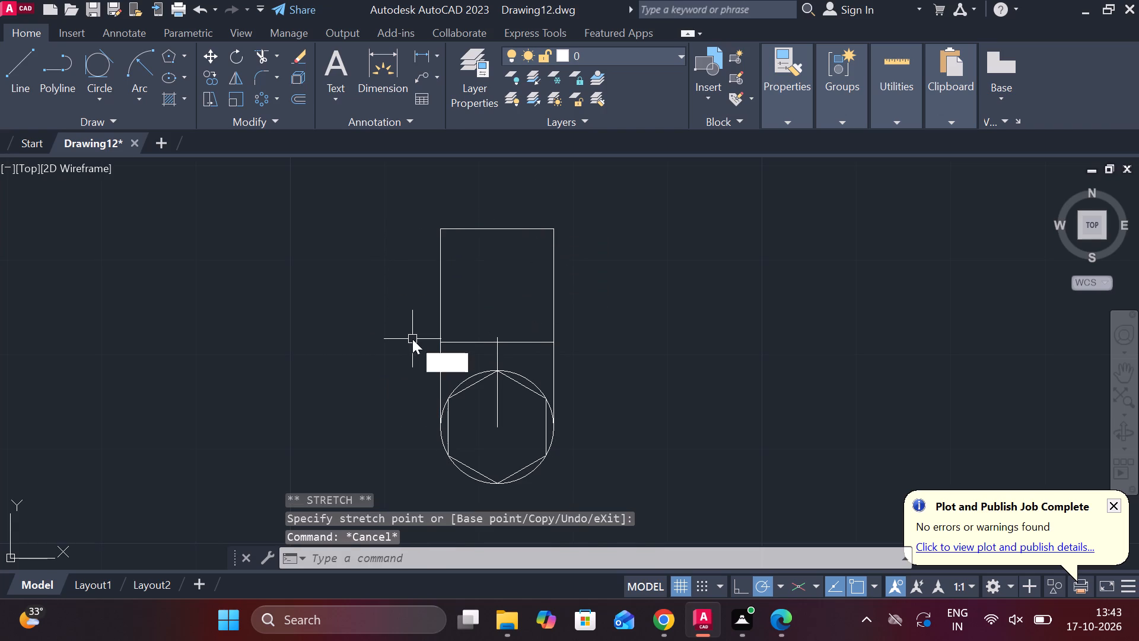
key(space)
click(557, 354)
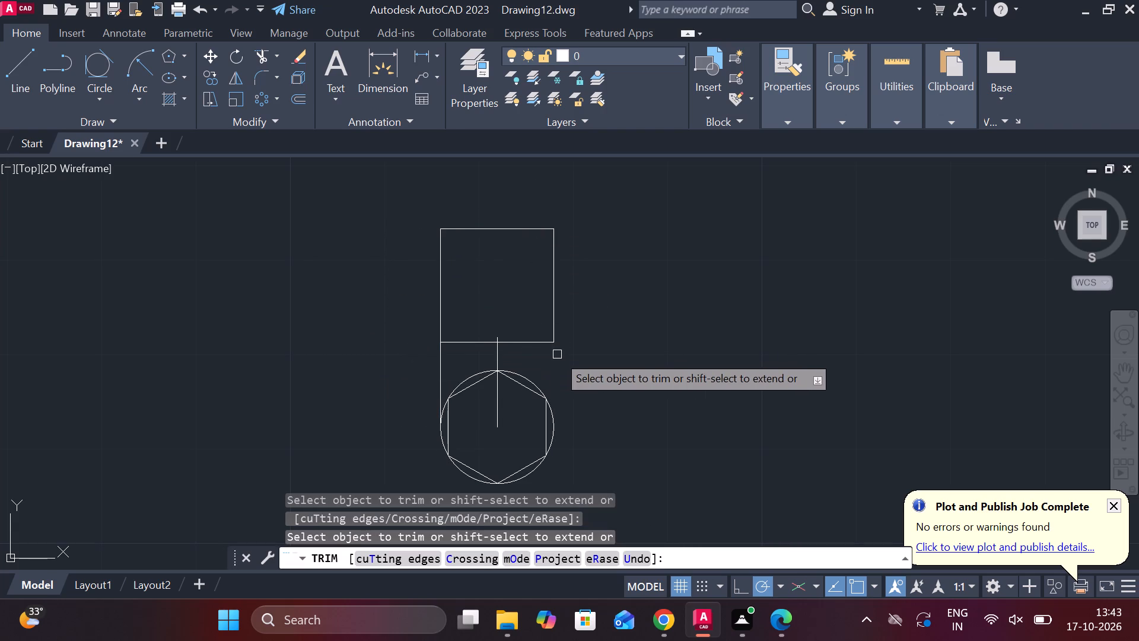
click(437, 363)
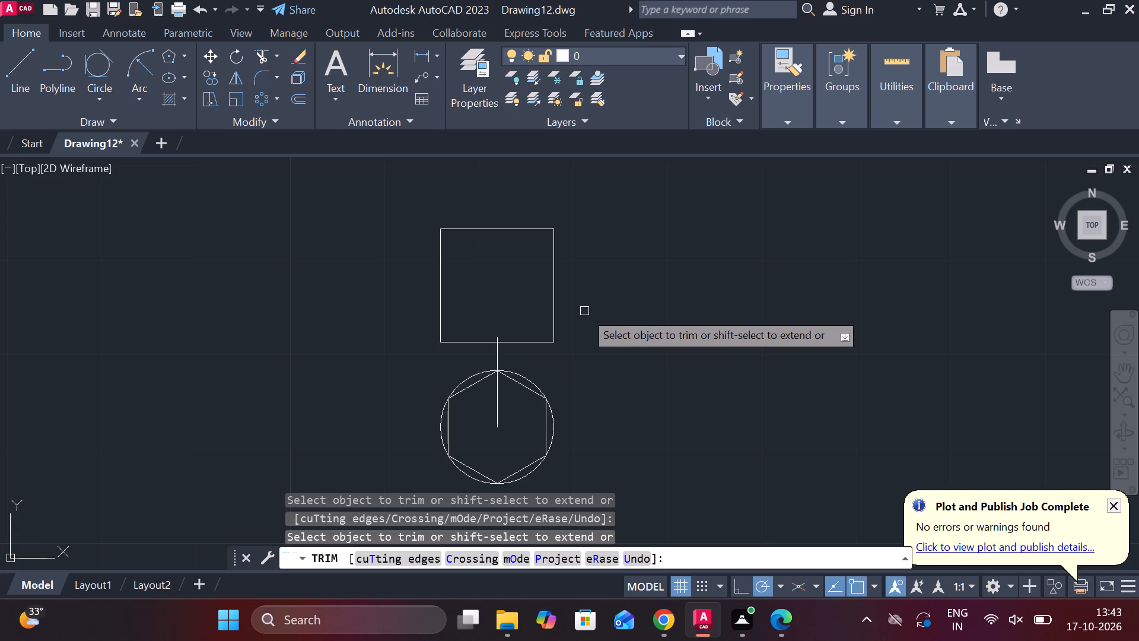
scroll(584, 311, down, 2)
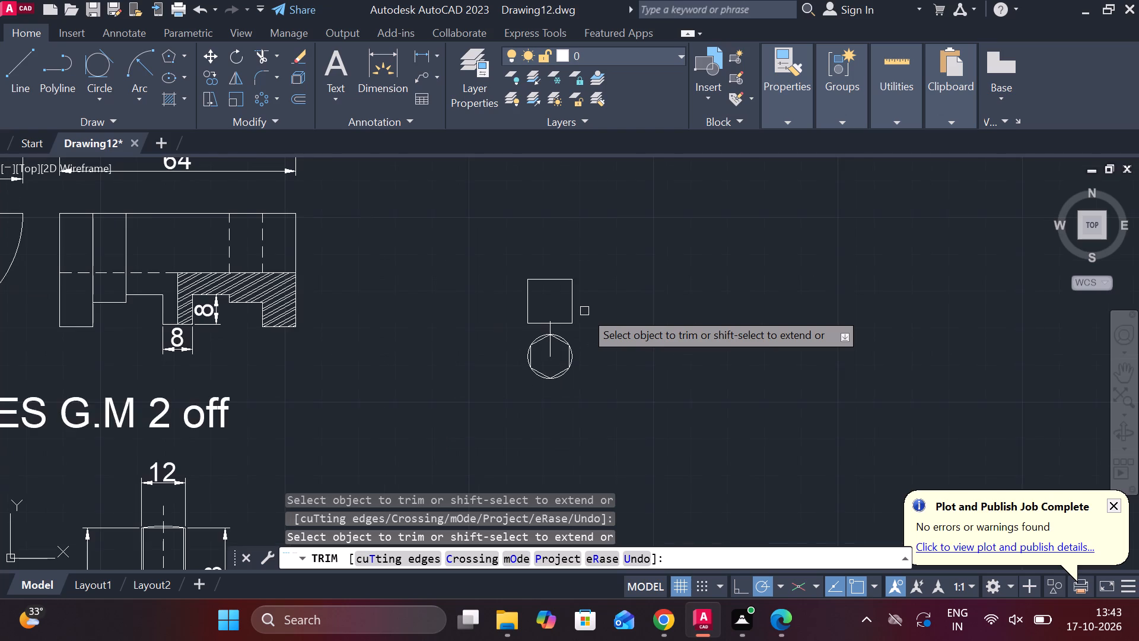
scroll(584, 311, down, 1)
scroll(584, 311, up, 3)
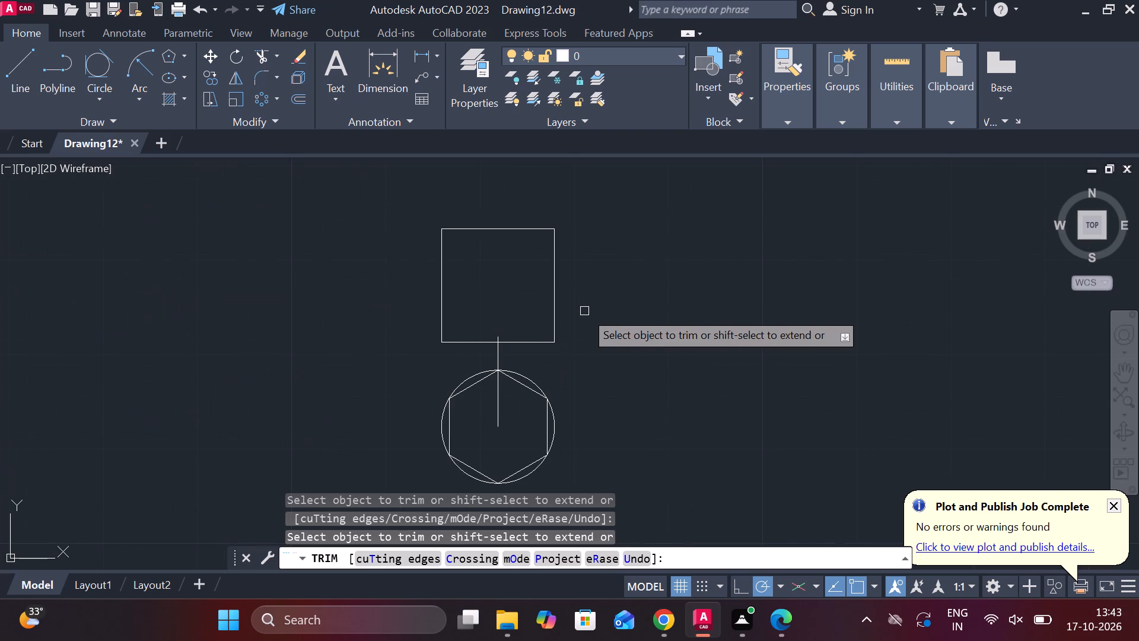
key(Escape)
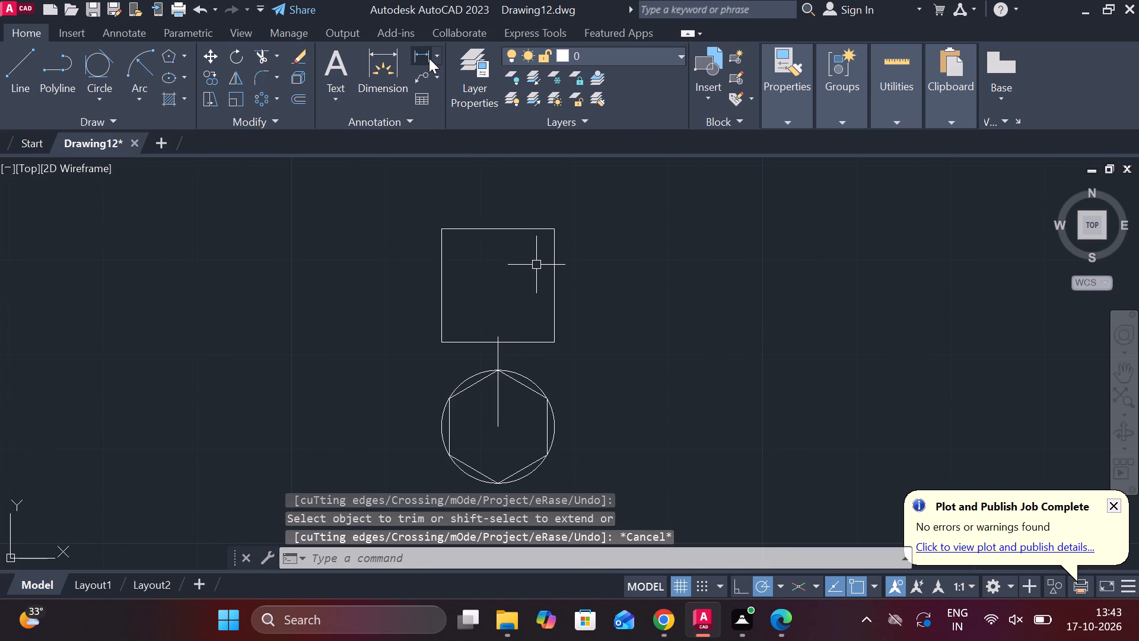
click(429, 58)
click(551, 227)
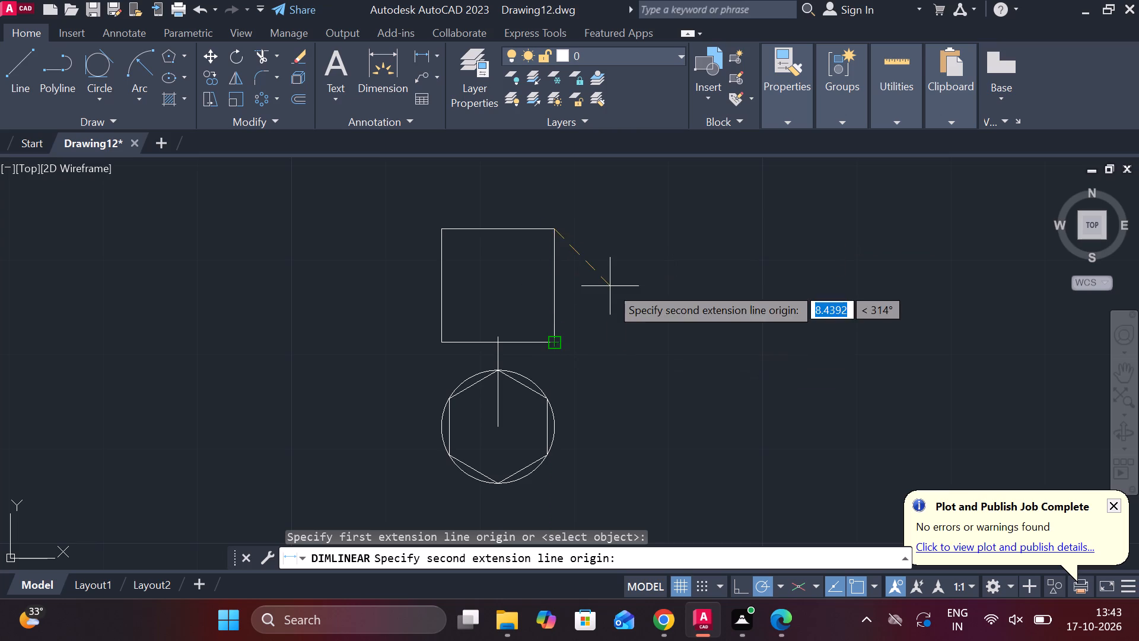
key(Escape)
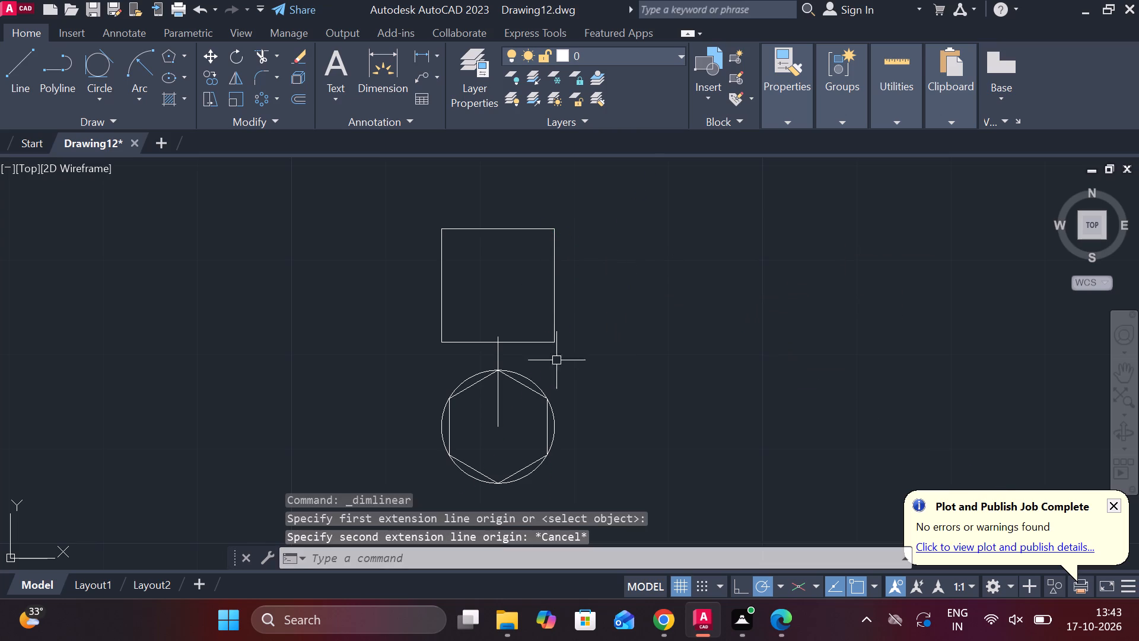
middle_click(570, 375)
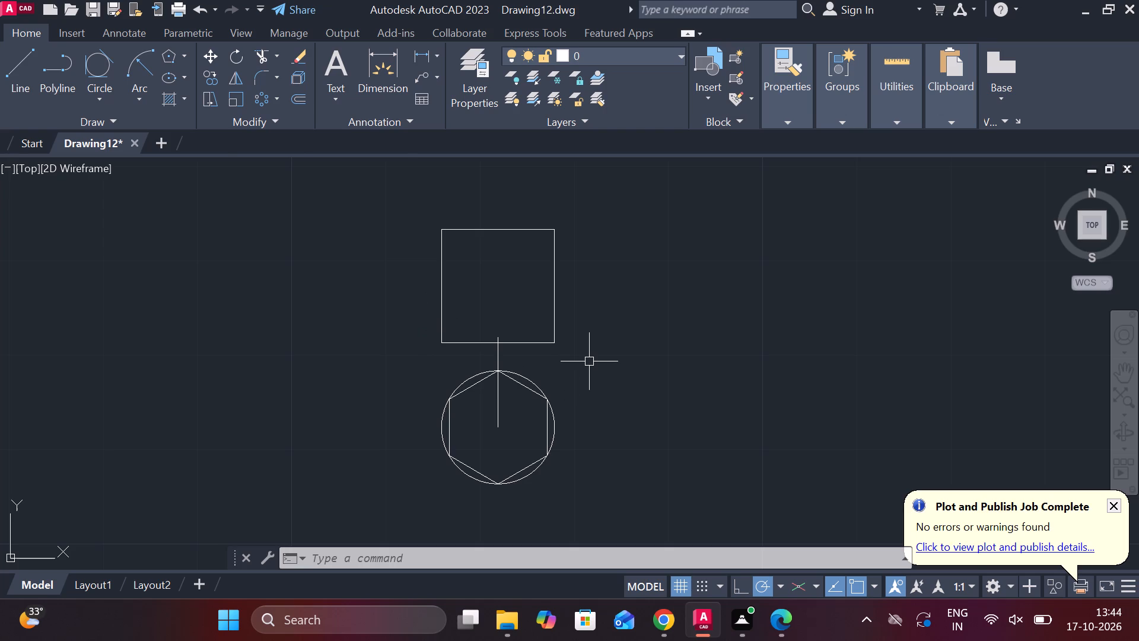
Move the square and hexagon views together, from the circle's centre, to the space just right of the bolt's upper end.
scroll(590, 361, down, 3)
scroll(478, 361, down, 2)
middle_drag(472, 375, 763, 274)
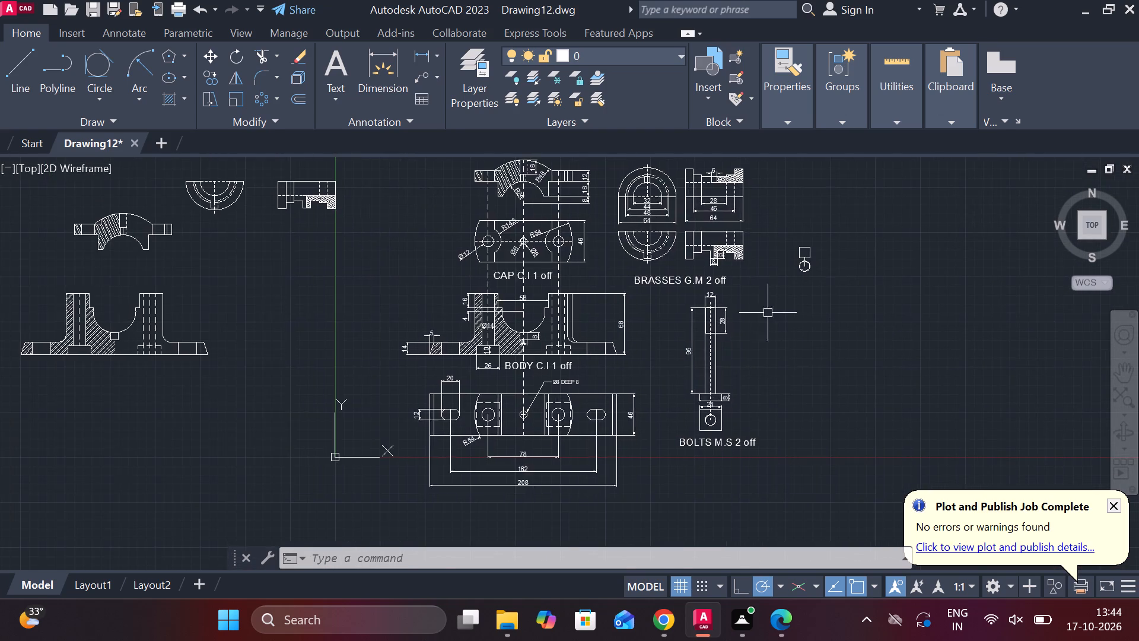
scroll(716, 365, up, 2)
middle_drag(753, 348, 615, 412)
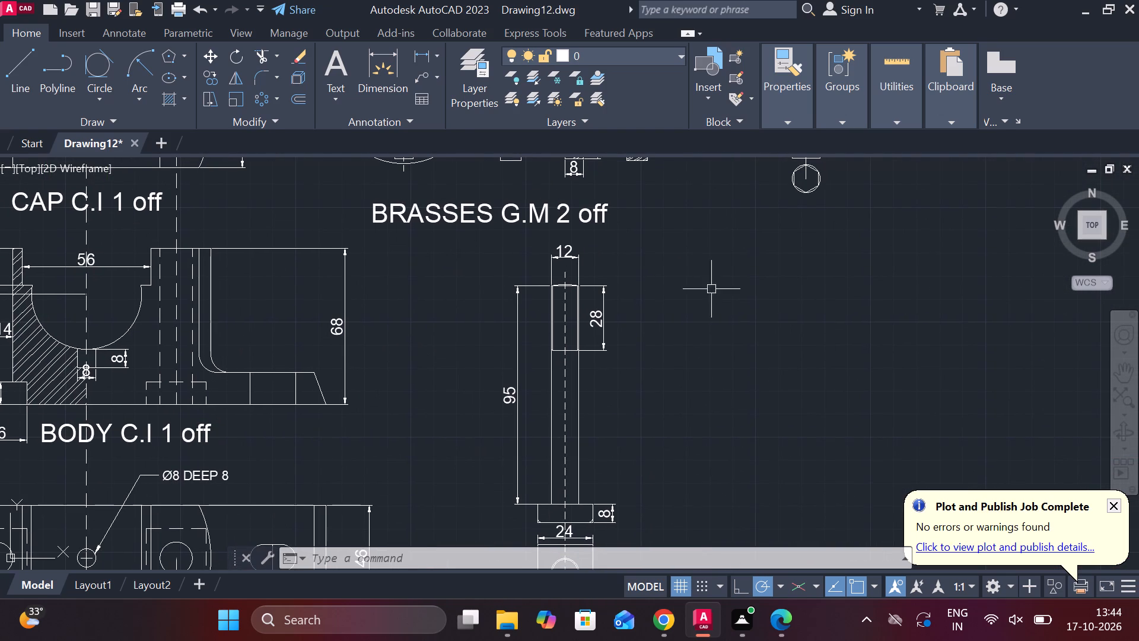
middle_drag(727, 270, 557, 353)
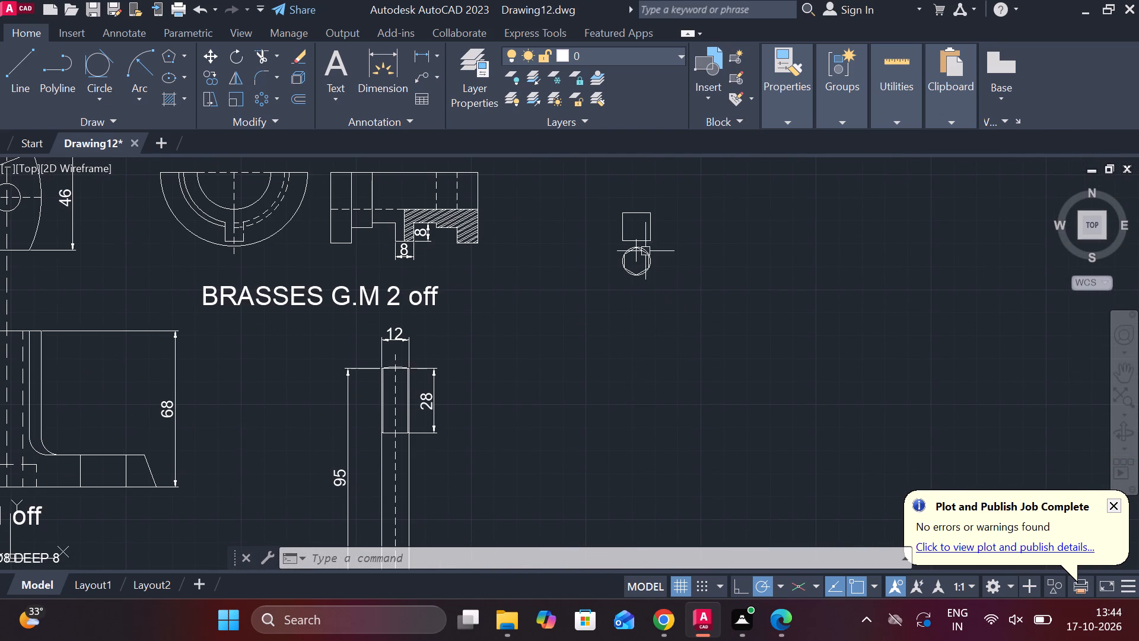
click(598, 195)
click(686, 298)
key(m)
key(Return)
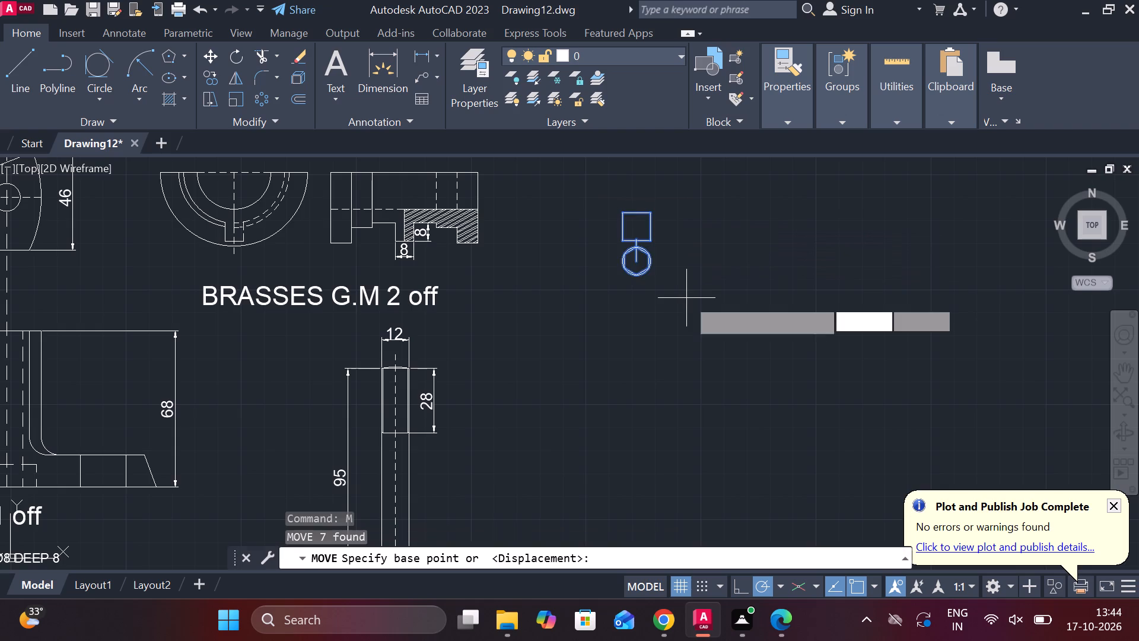
click(635, 258)
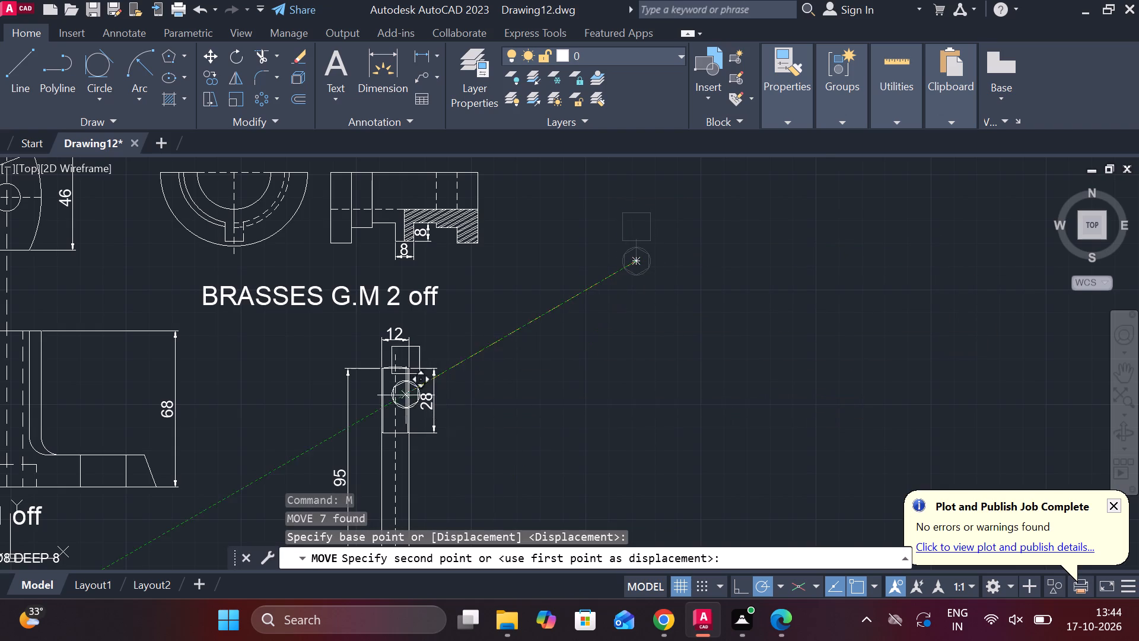
scroll(378, 430, up, 2)
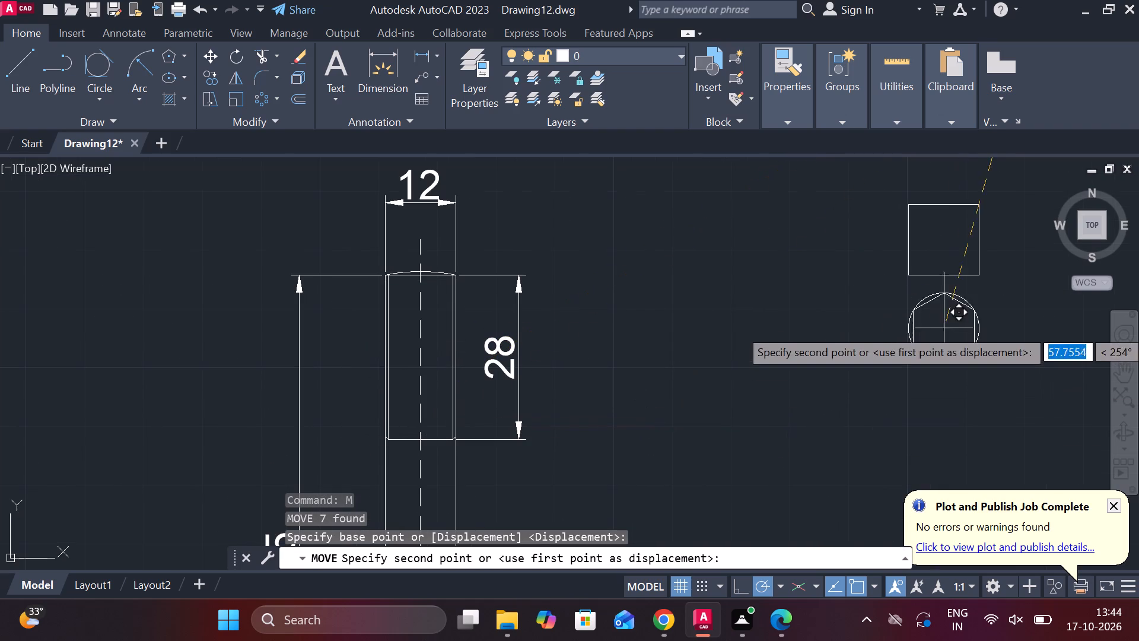
scroll(766, 327, down, 2)
middle_drag(762, 327, 548, 382)
click(578, 343)
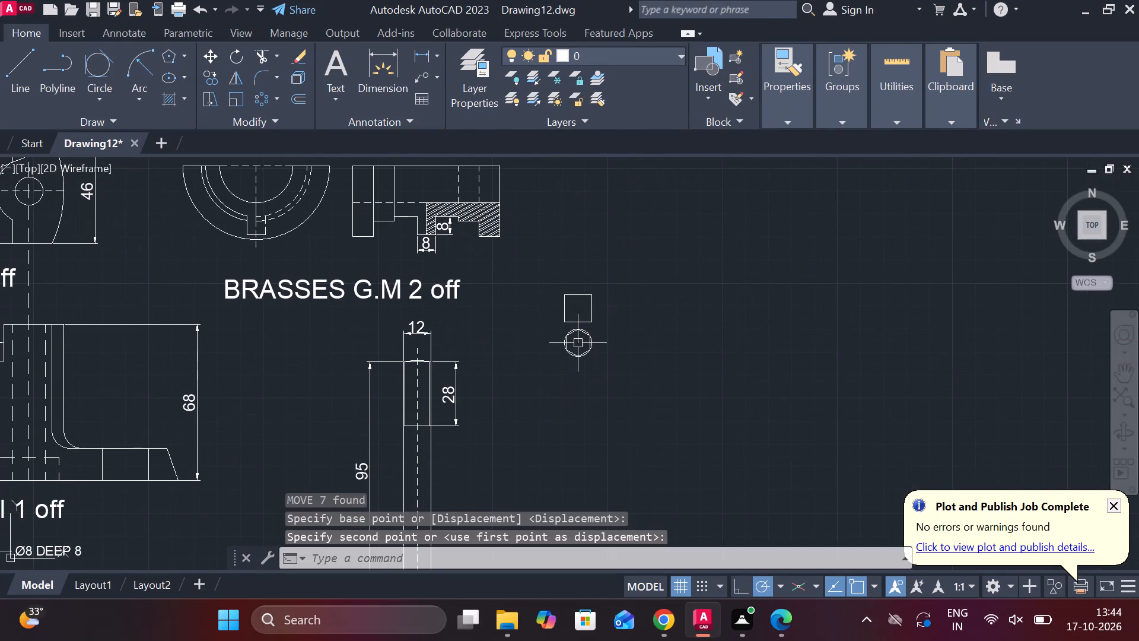
scroll(640, 312, up, 2)
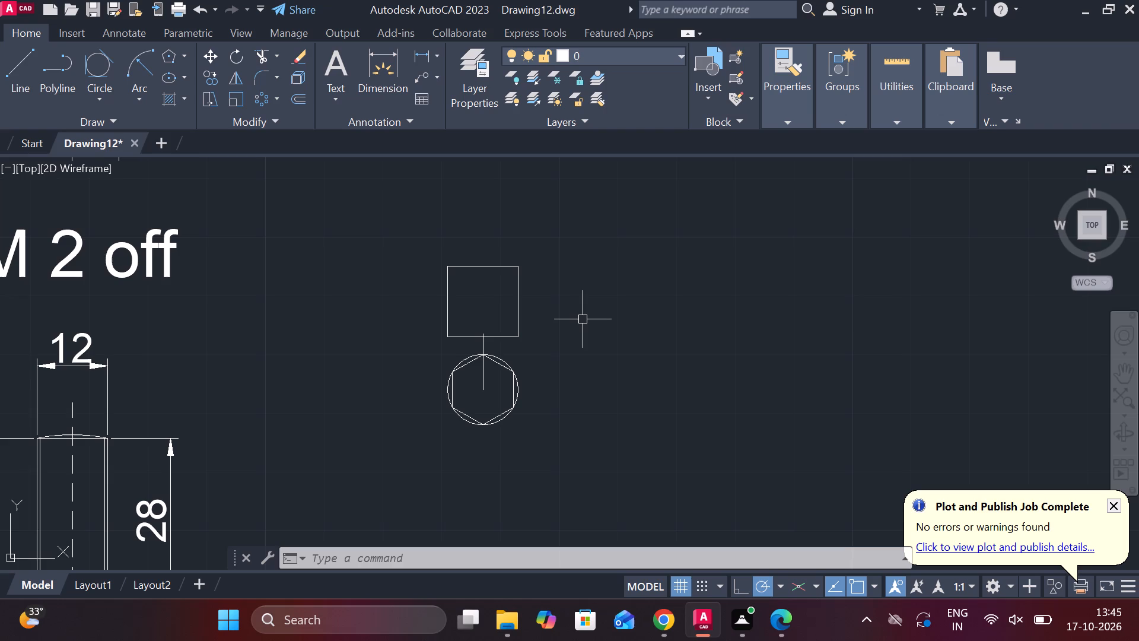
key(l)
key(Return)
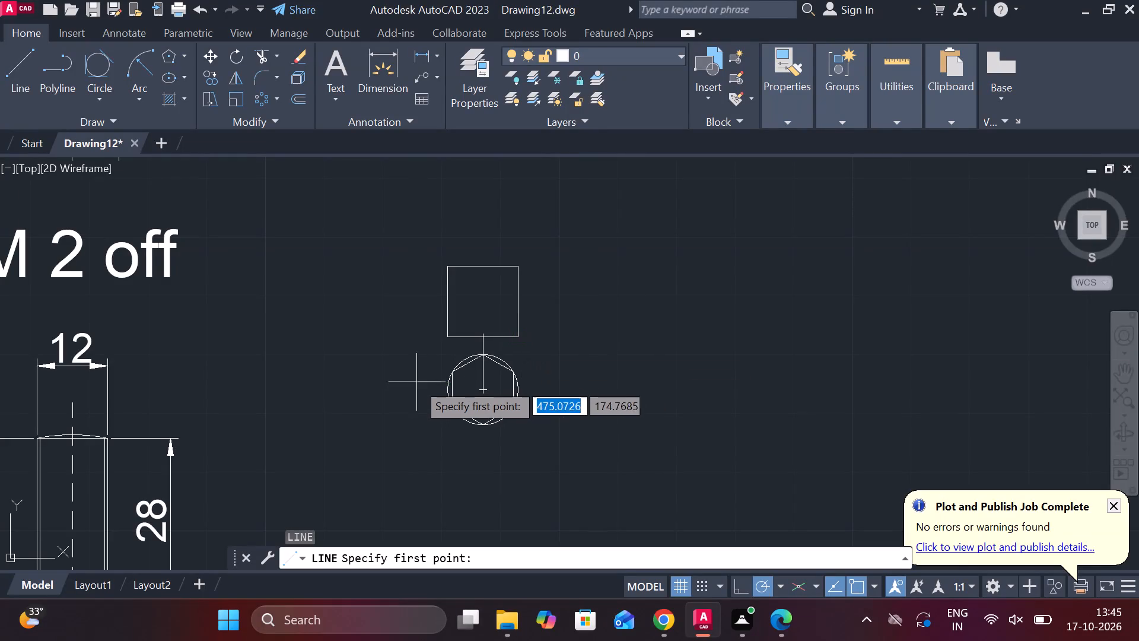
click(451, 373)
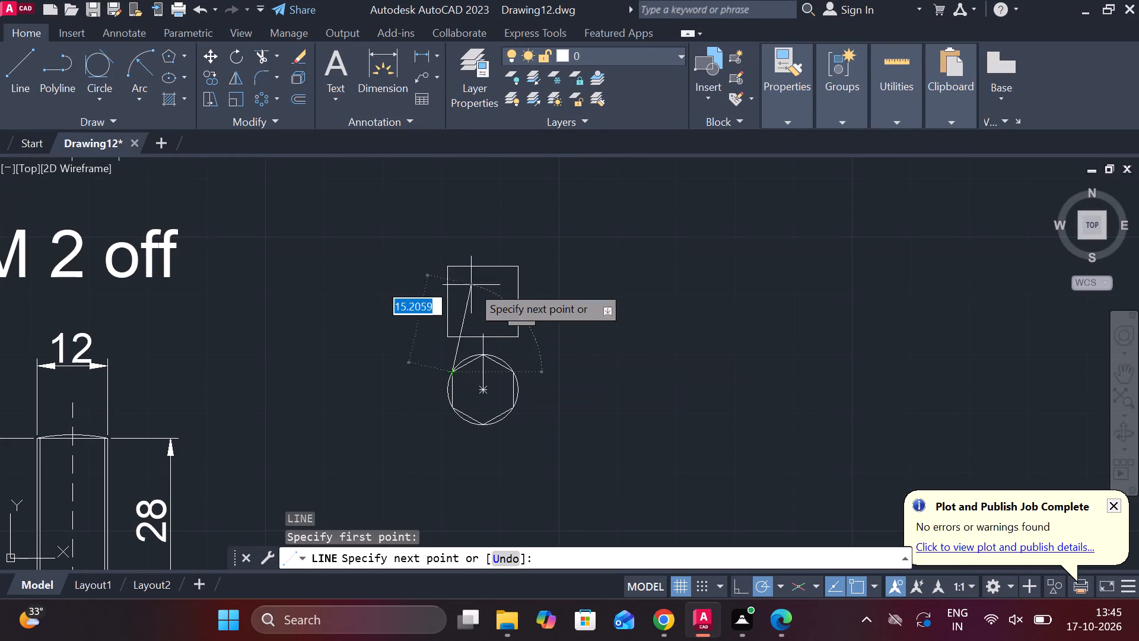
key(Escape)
Draw a circle of diameter 12 in the empty space to the right of the square and hexagon views.
scroll(469, 288, up, 1)
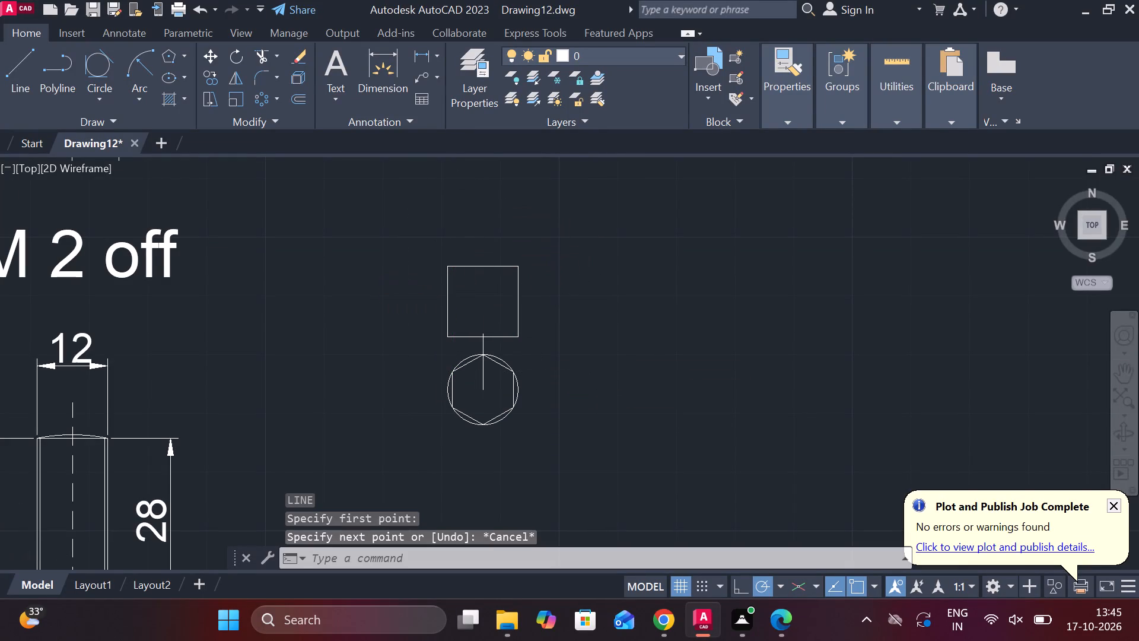
scroll(469, 288, down, 2)
scroll(497, 302, up, 1)
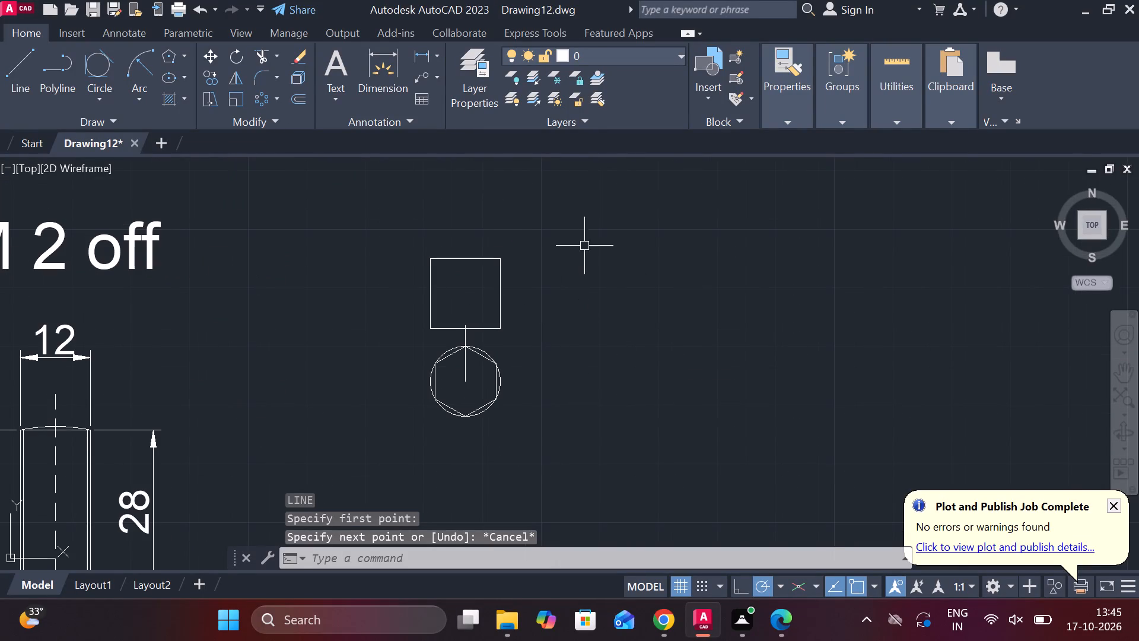
middle_click(544, 288)
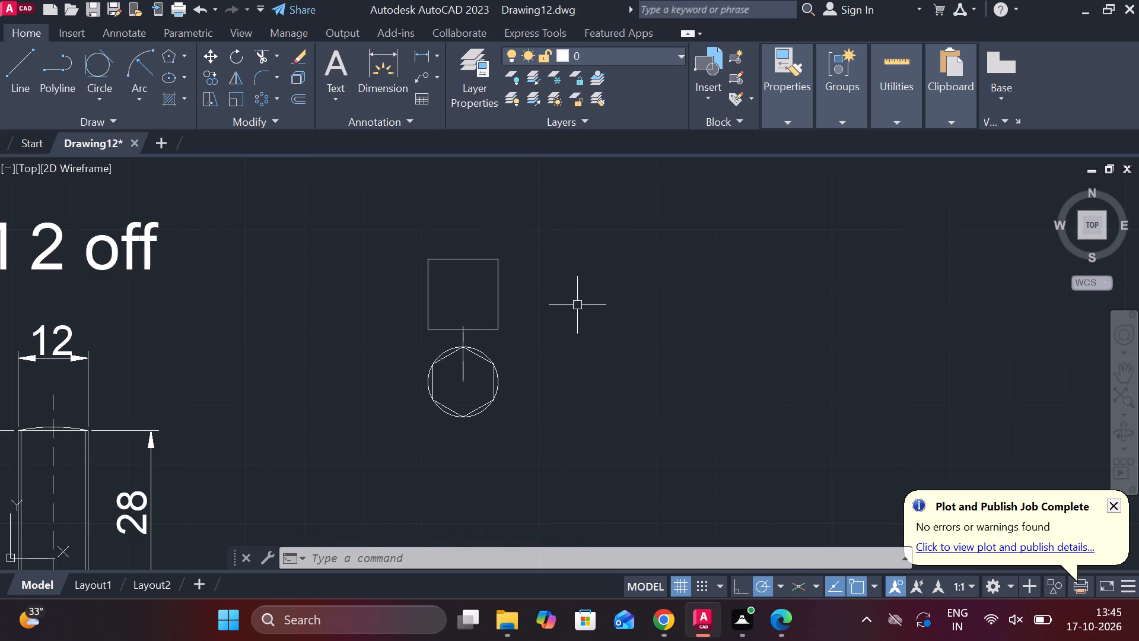
text(C)
key(space)
click(625, 331)
text(D 12)
key(space)
scroll(680, 353, up, 1)
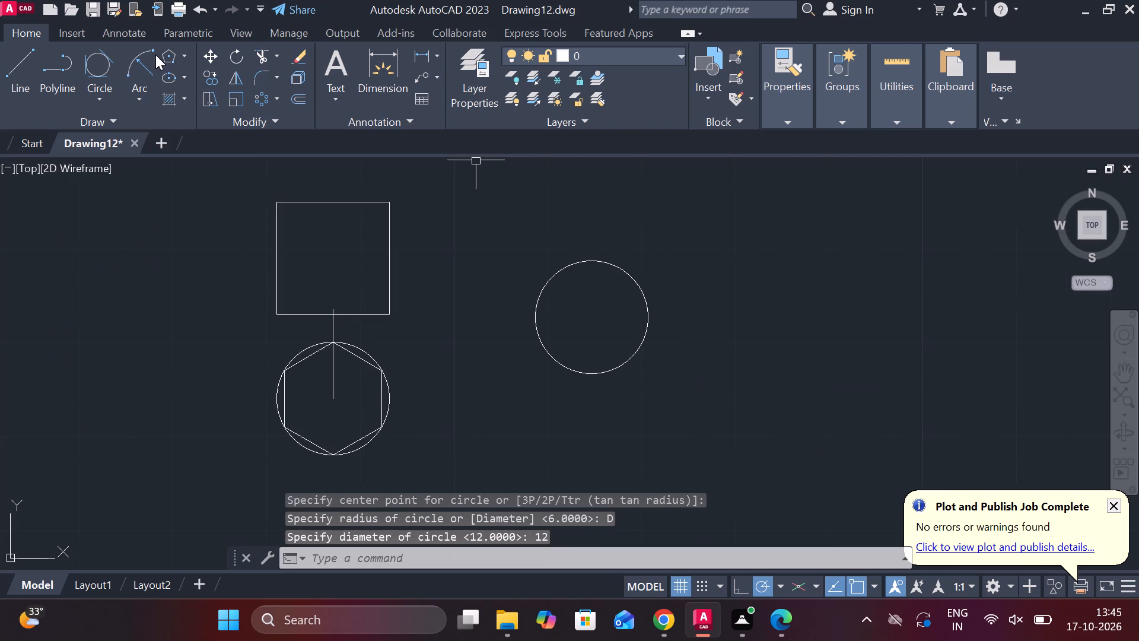
Draw a six-sided polygon inscribed in the new circle from its centre, radius 6, with vertices on the circle's left and right quadrants.
click(163, 53)
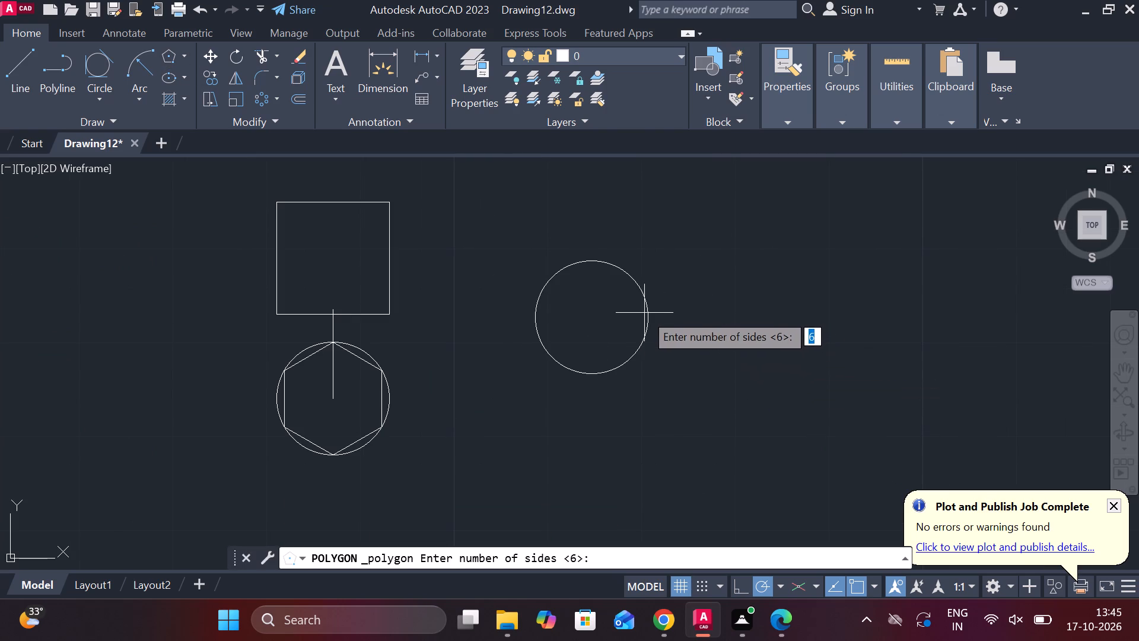
key(Return)
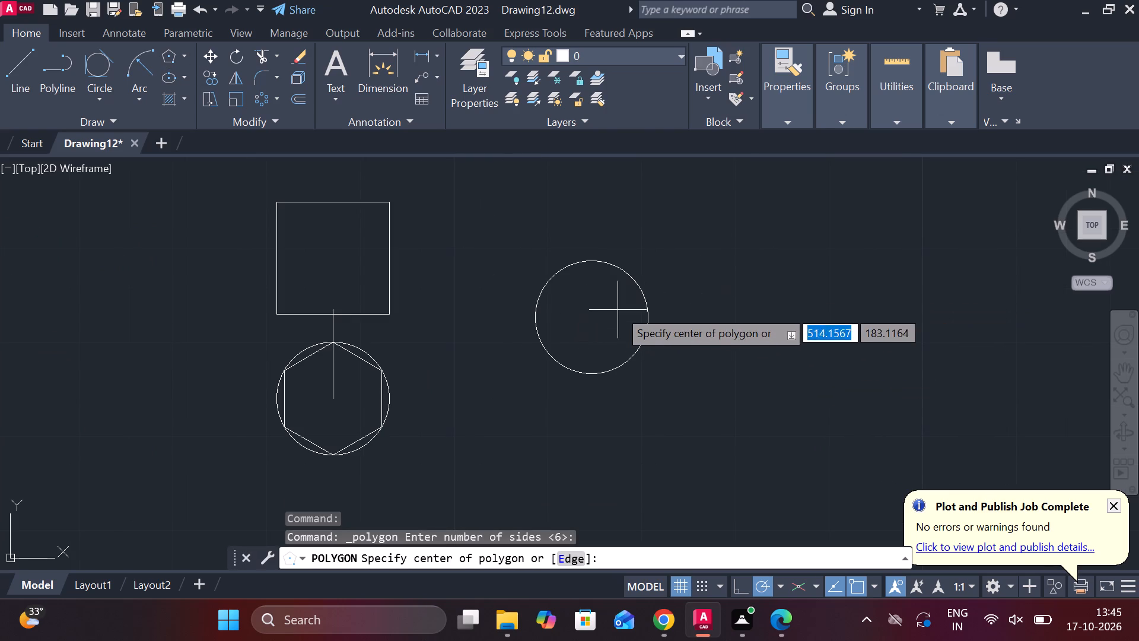
click(594, 318)
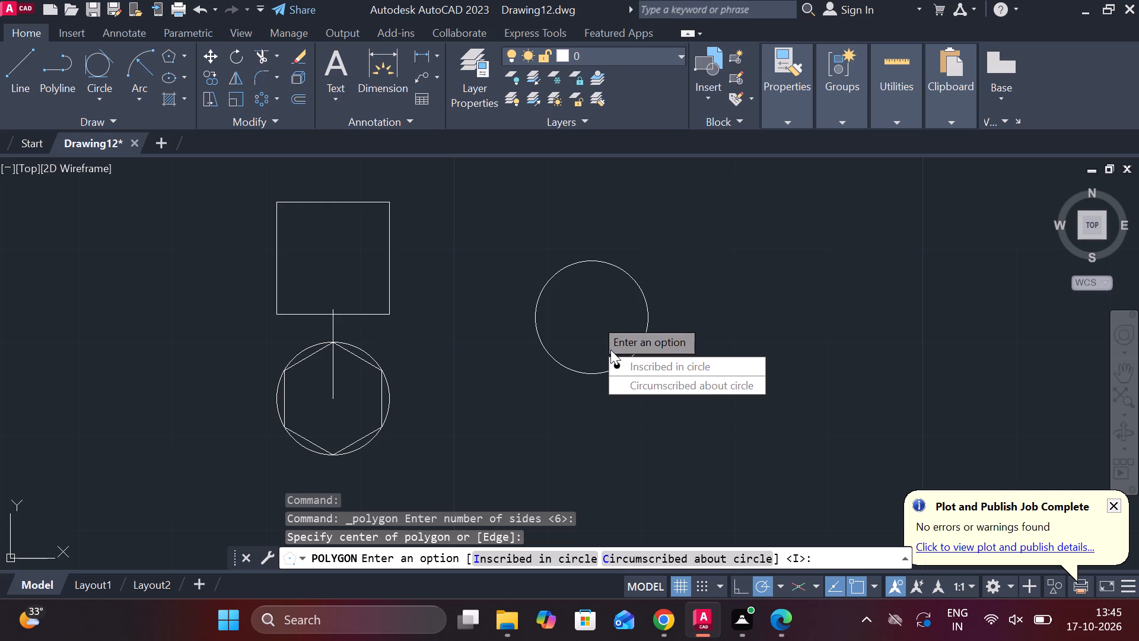
drag(636, 369, 594, 318)
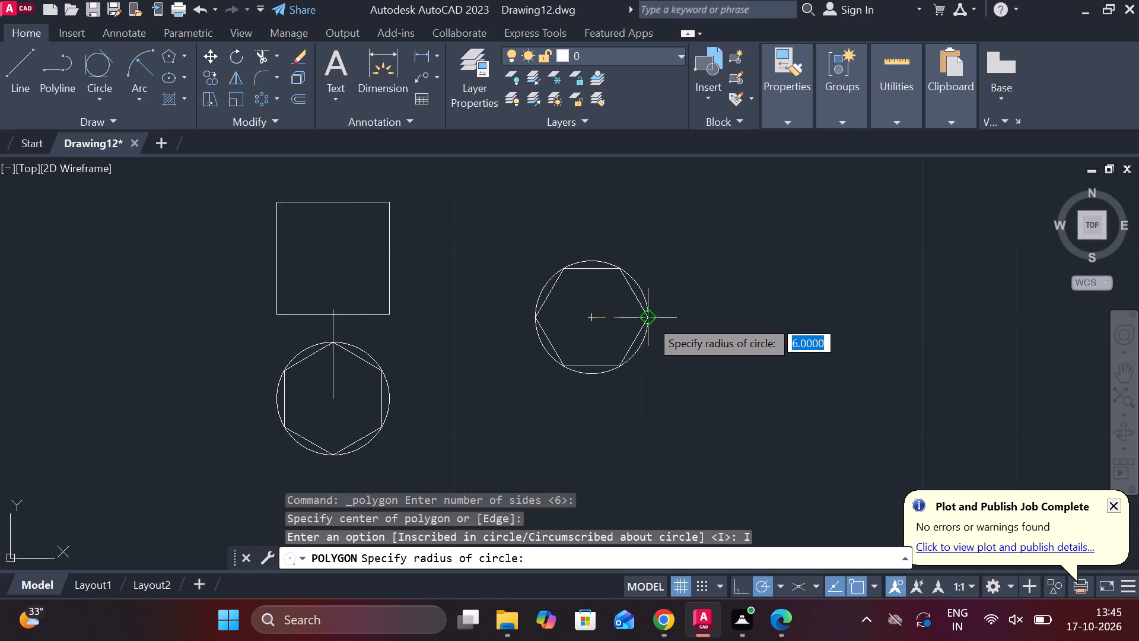
scroll(650, 319, up, 2)
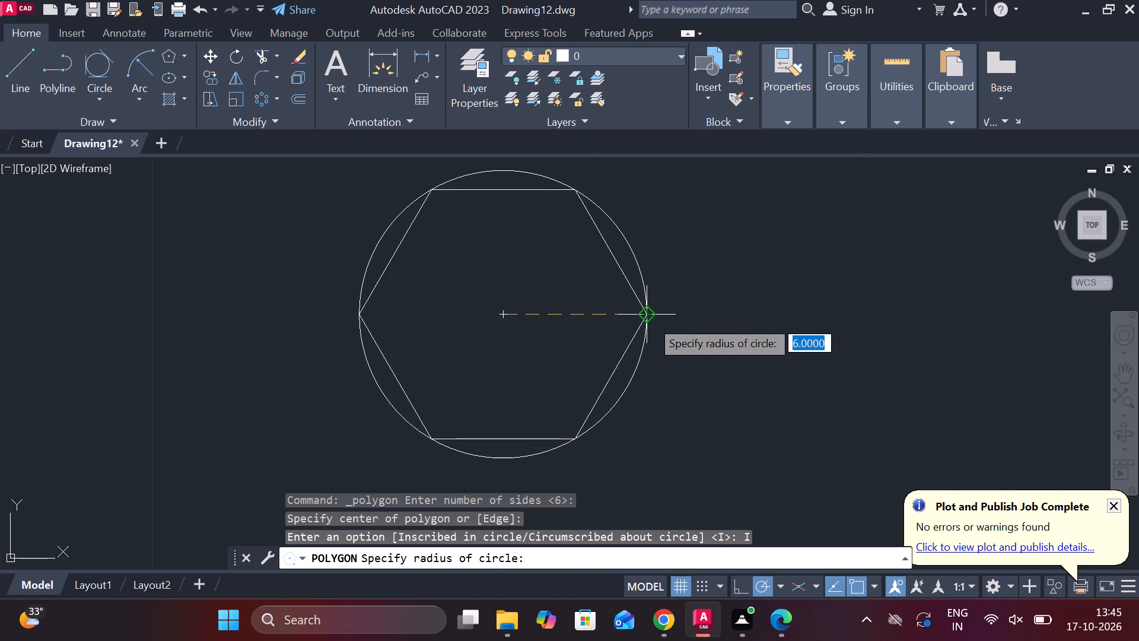
click(650, 319)
scroll(698, 299, down, 3)
scroll(698, 299, up, 1)
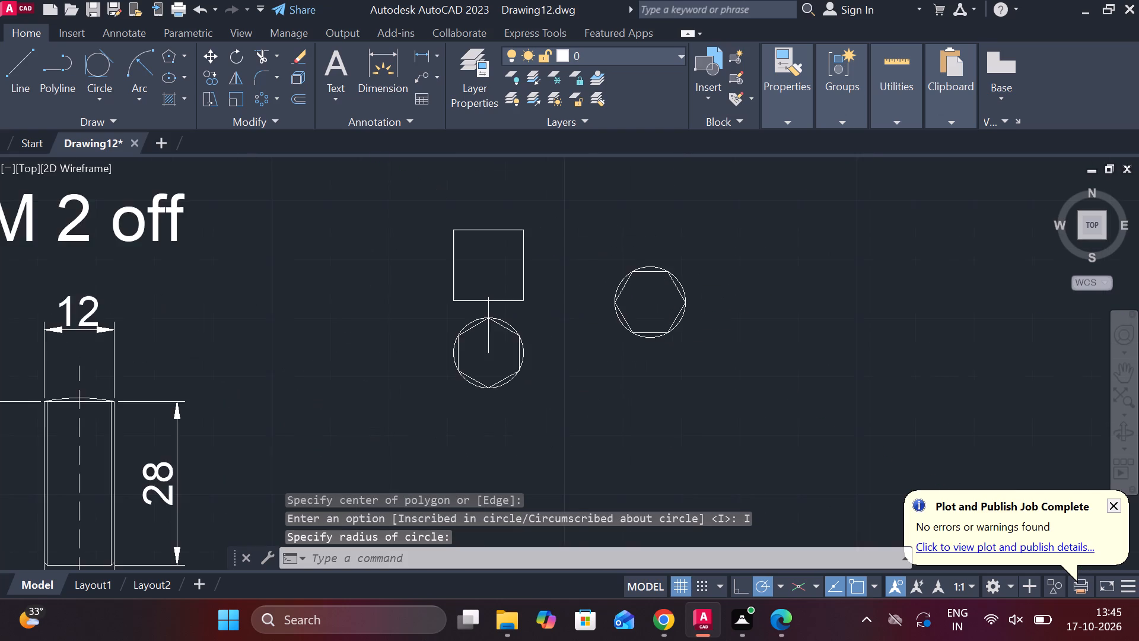
middle_drag(700, 312, 694, 347)
key(Escape)
Draw vertical lines about 16 long upward from the new hexagon's rightmost and leftmost vertices.
key(l)
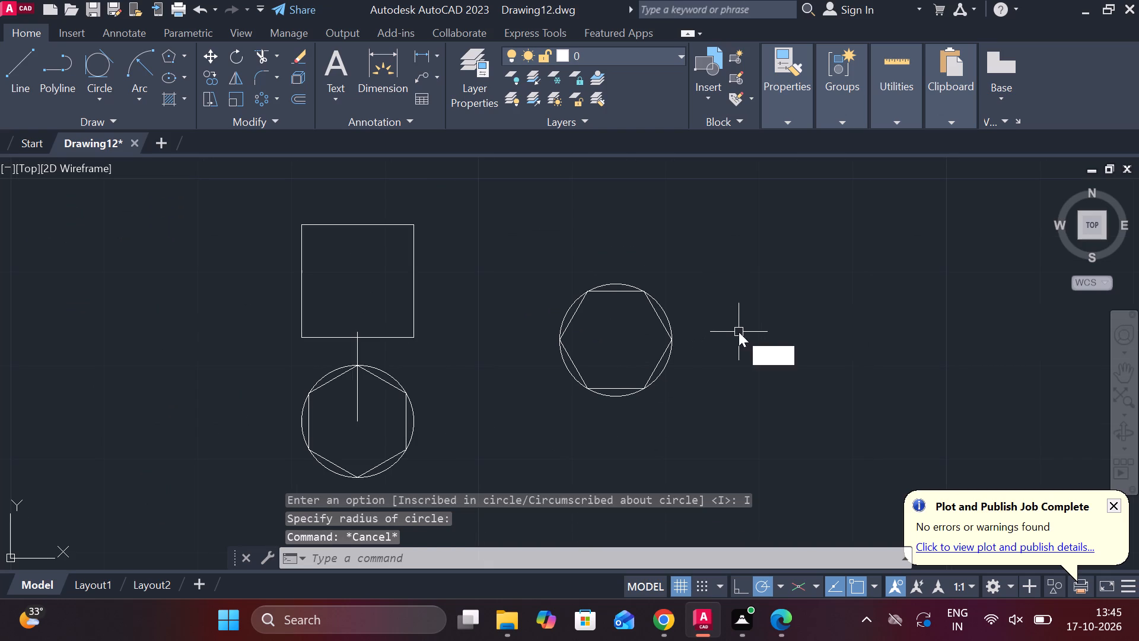
key(Return)
click(675, 341)
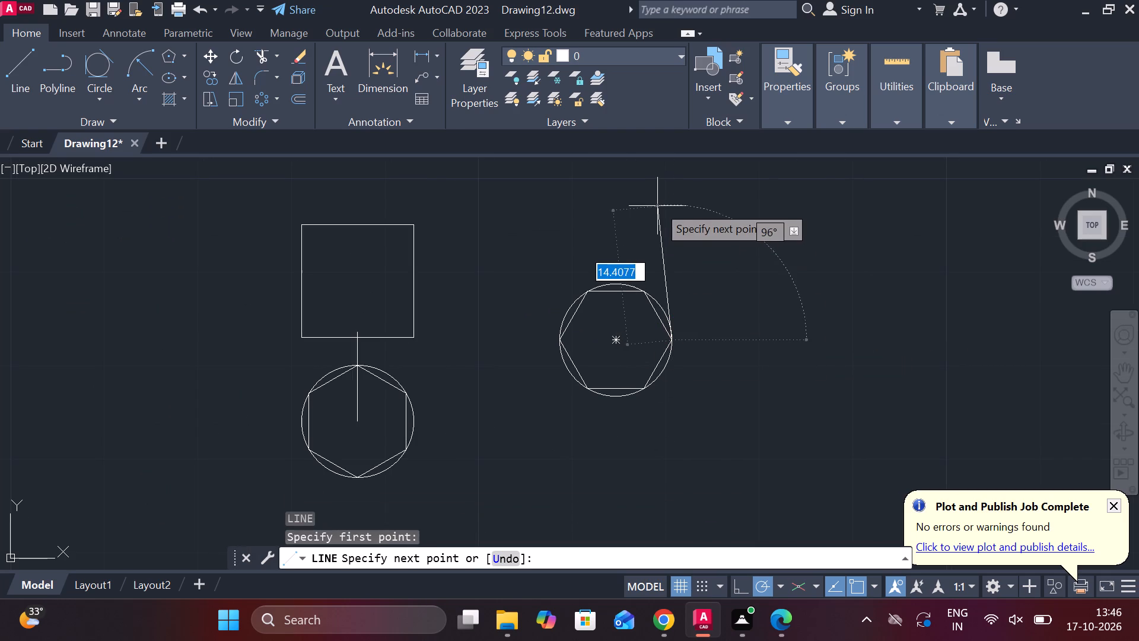
click(661, 191)
key(Escape)
key(space)
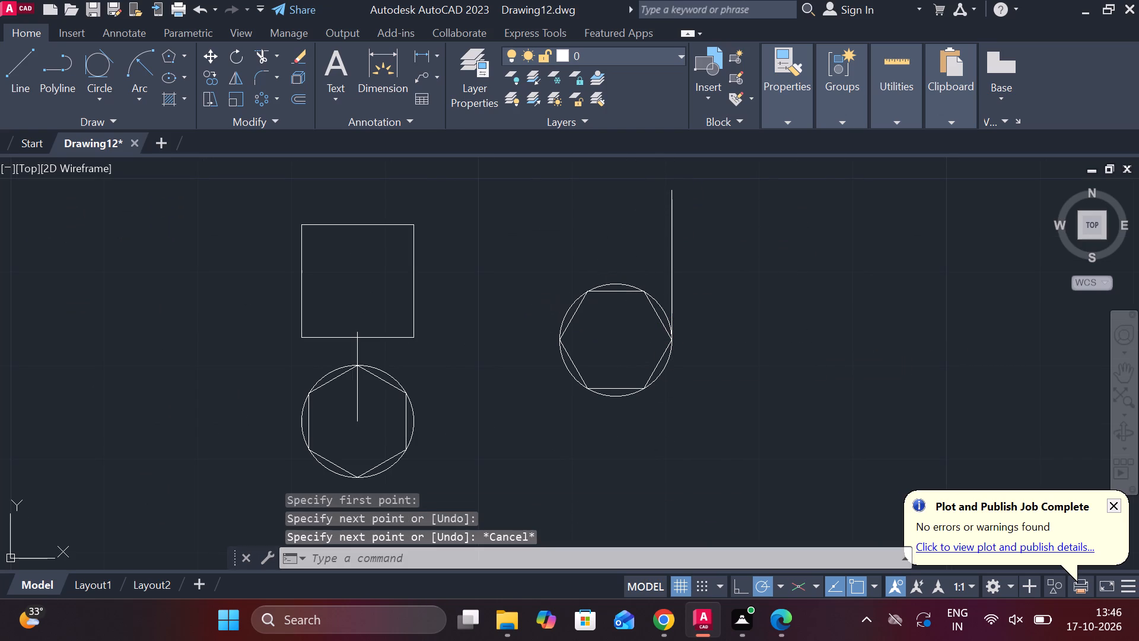
click(562, 339)
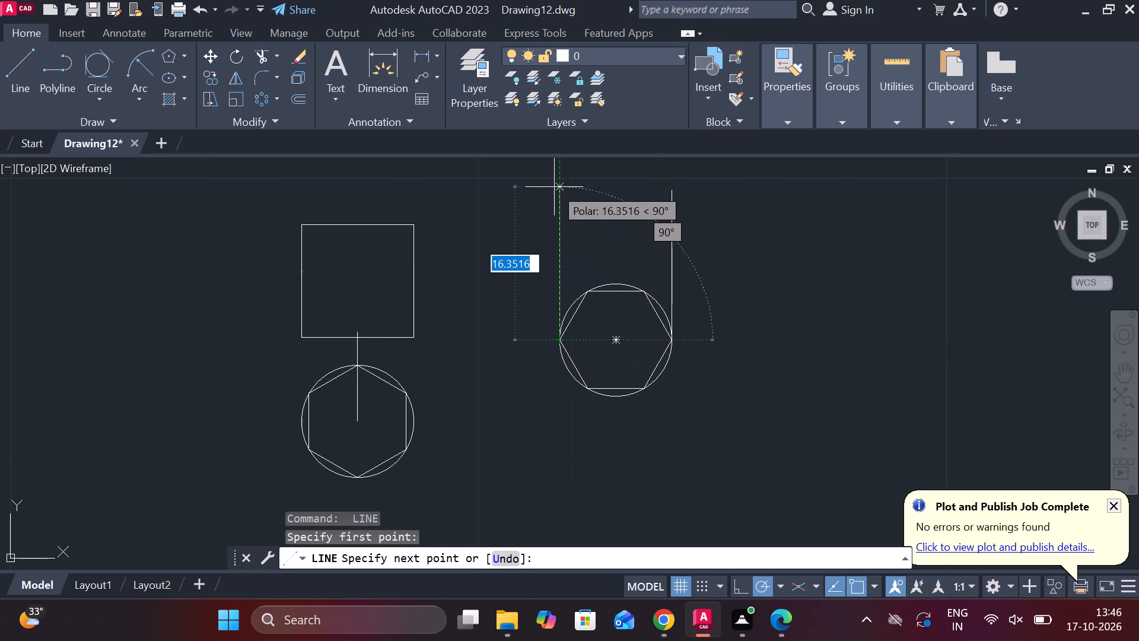
click(554, 187)
key(Escape)
Draw two vertical lines upward from the hexagon's upper vertices, between the outer lines and ending below their tops.
middle_drag(623, 261, 616, 282)
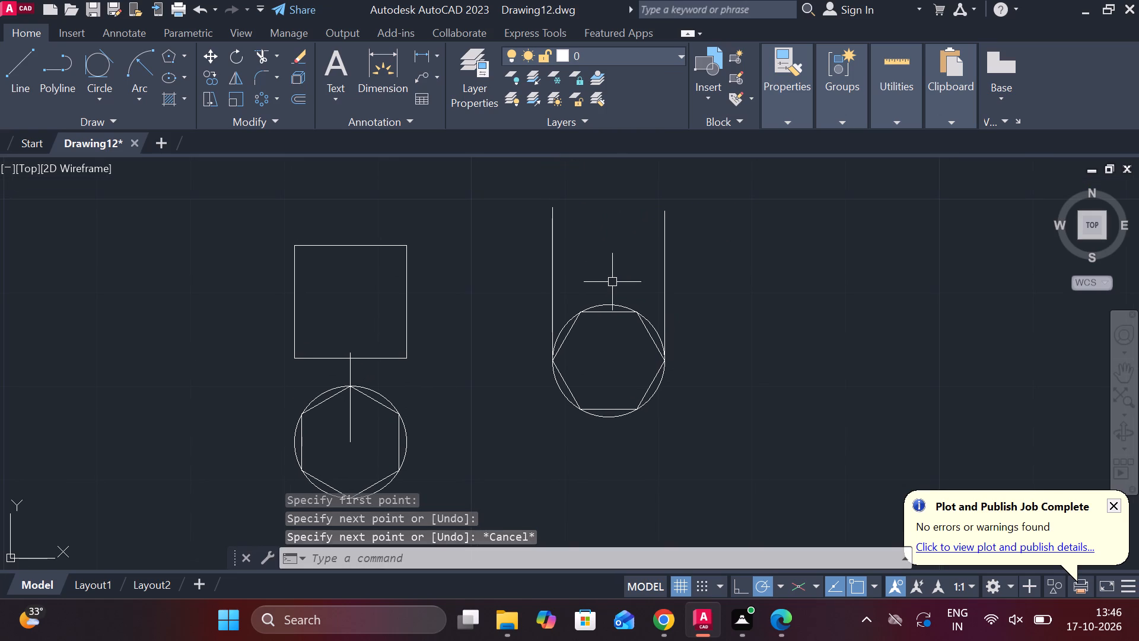
key(l)
key(Return)
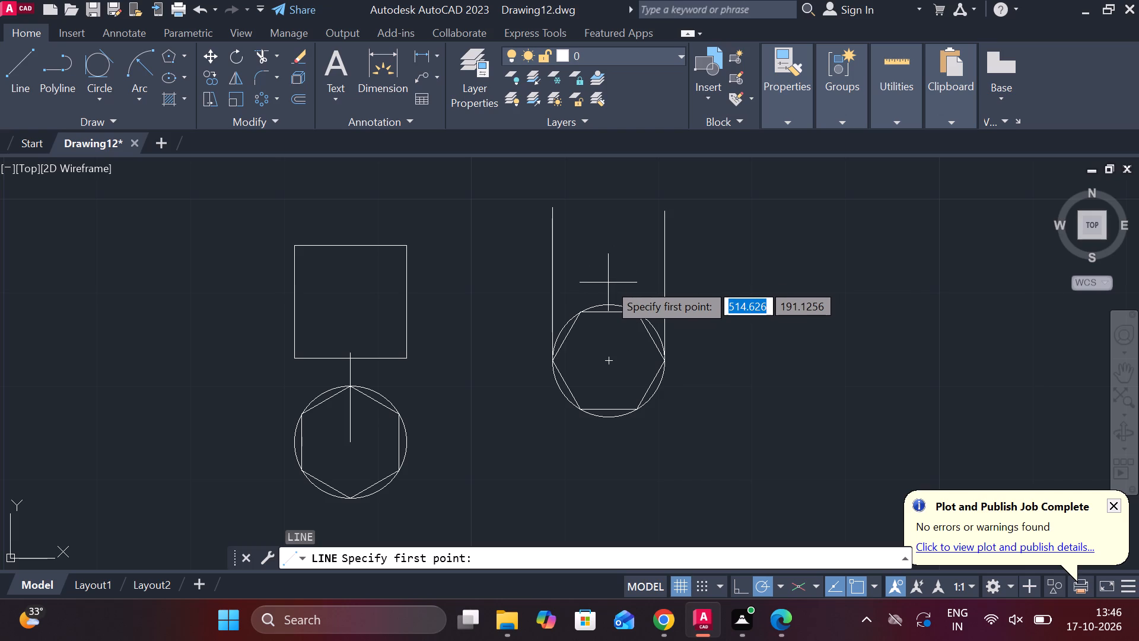
scroll(608, 283, up, 1)
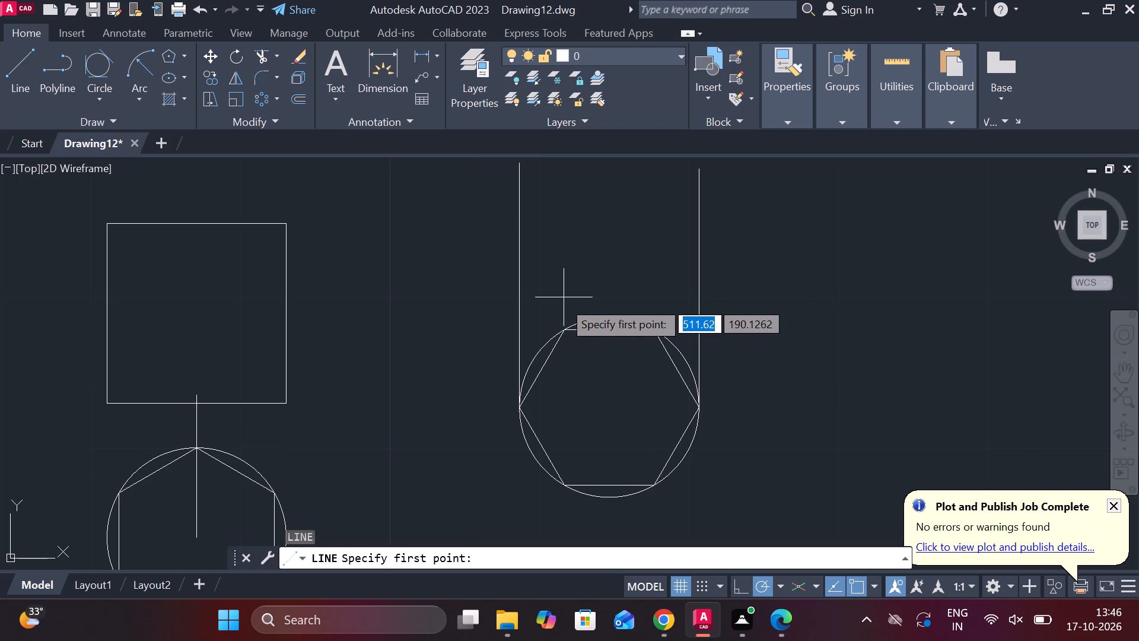
click(562, 326)
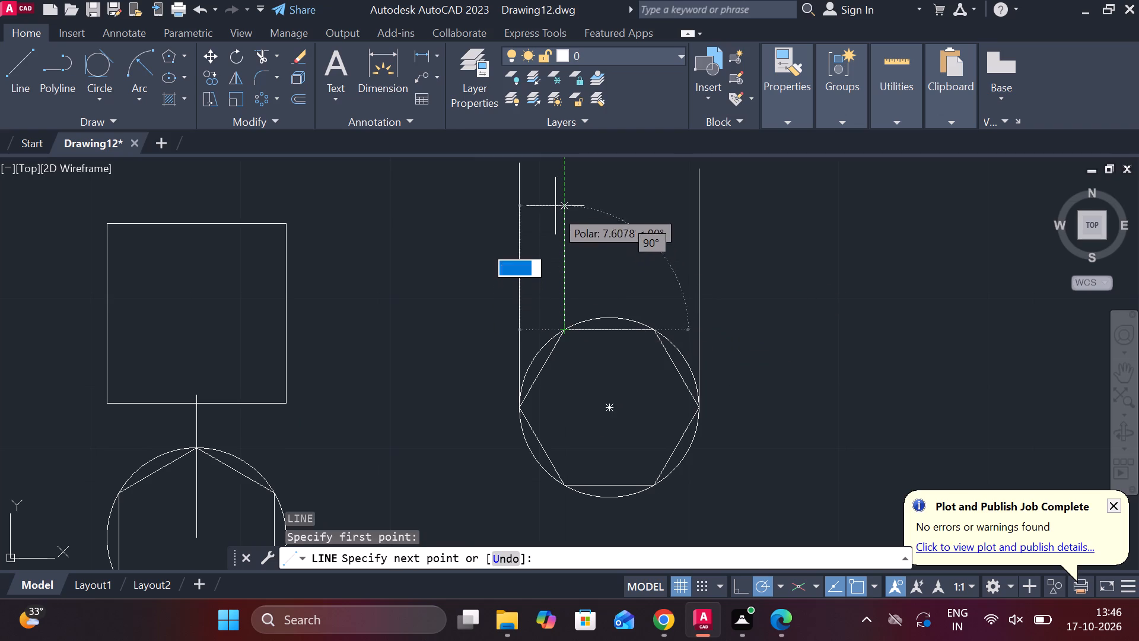
click(556, 186)
key(Escape)
key(space)
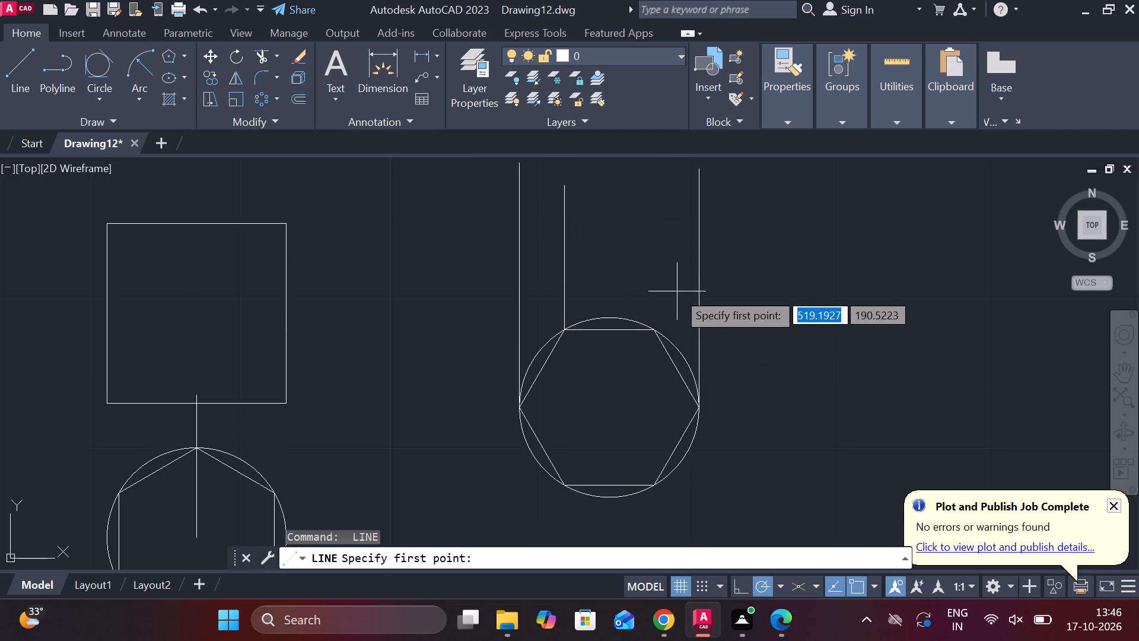
click(651, 327)
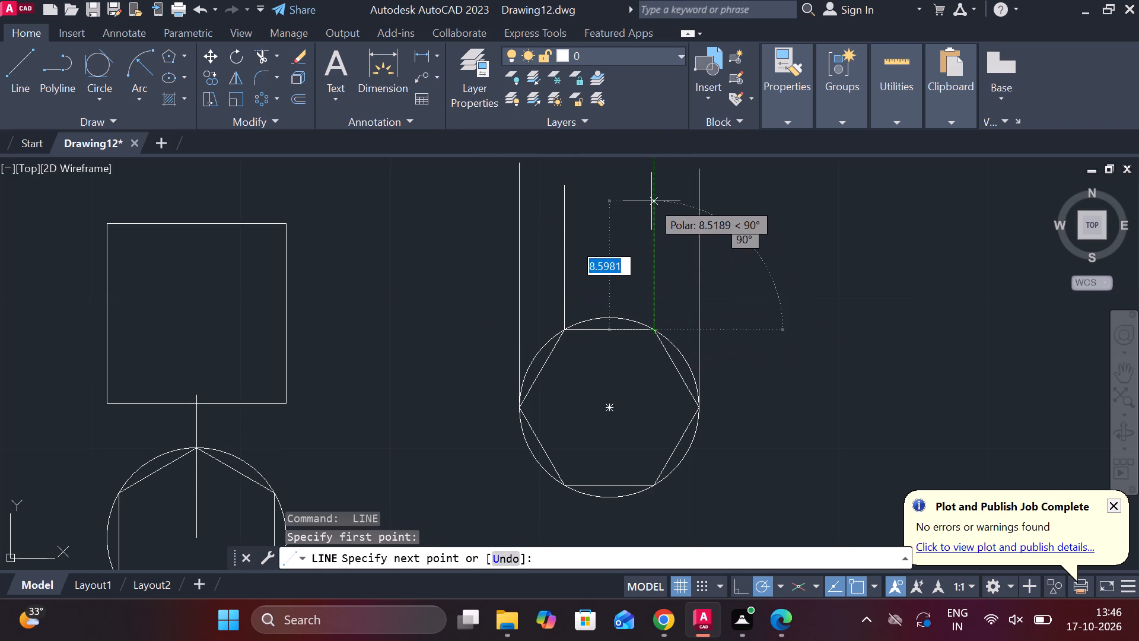
click(651, 201)
key(Escape)
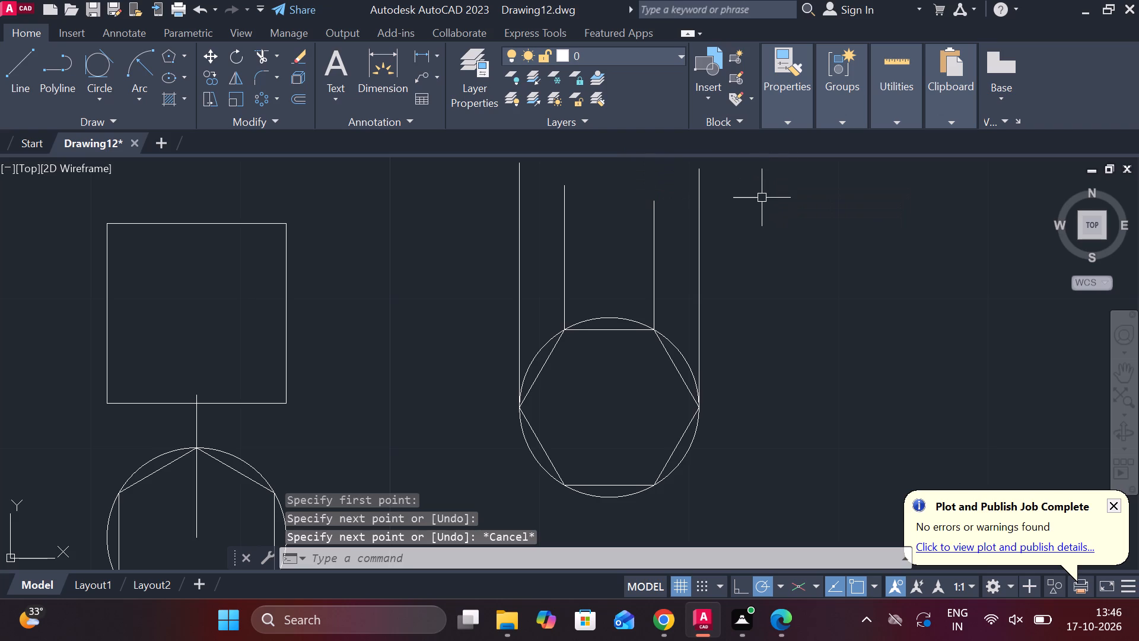
Erase the earlier square and hexagon views with their circle and centre line, left of the new construction.
scroll(762, 202, down, 1)
scroll(759, 218, up, 1)
scroll(778, 238, down, 1)
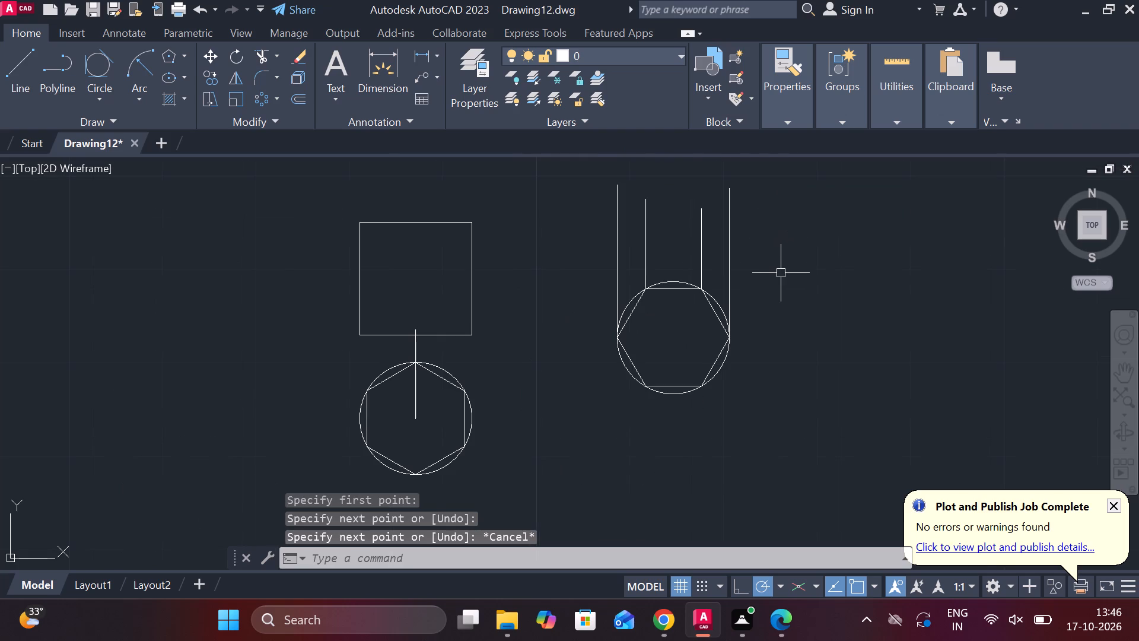
scroll(766, 301, down, 1)
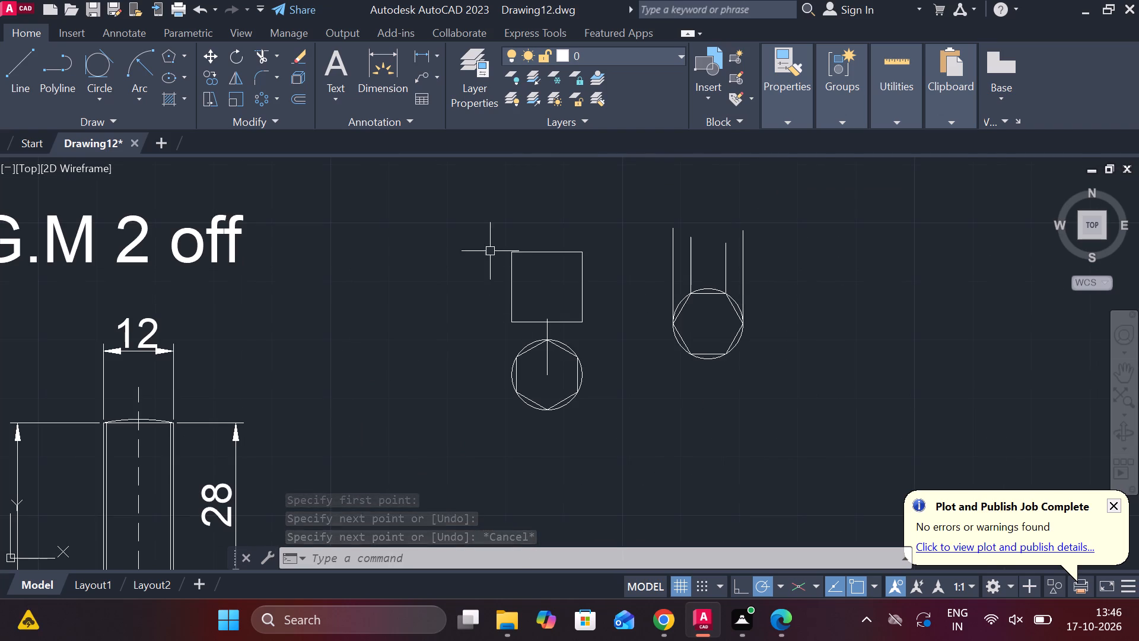
click(471, 223)
double_click(607, 435)
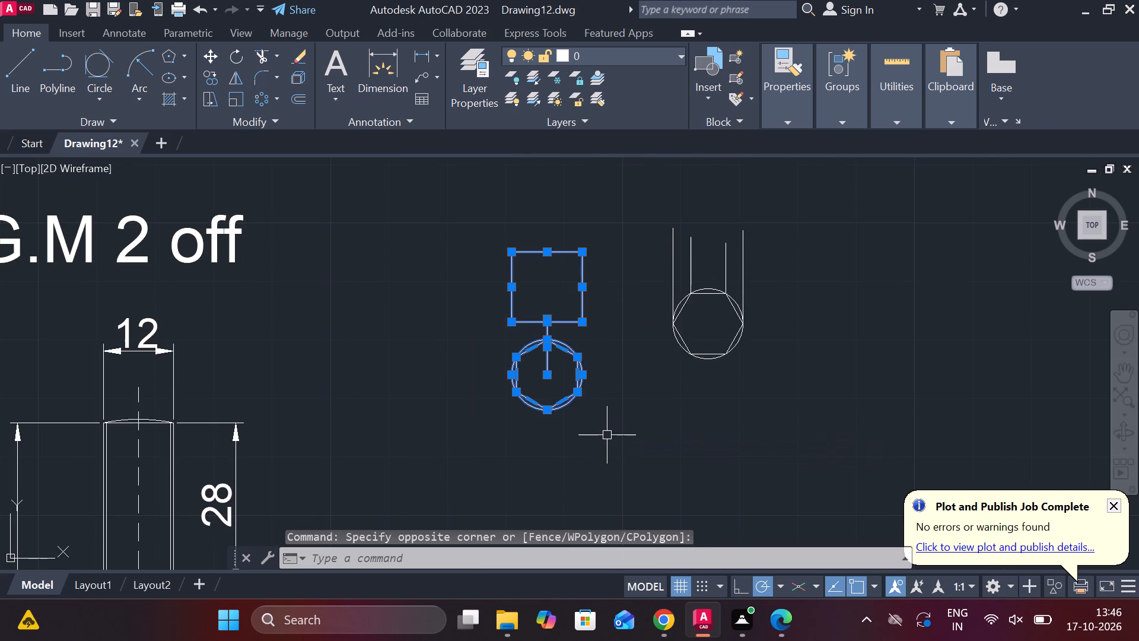
text(E)
key(space)
Draw a horizontal line 12 long above the circle, from the left outer vertical line's midpoint to the right outer vertical line.
middle_drag(612, 340, 410, 396)
scroll(545, 377, up, 2)
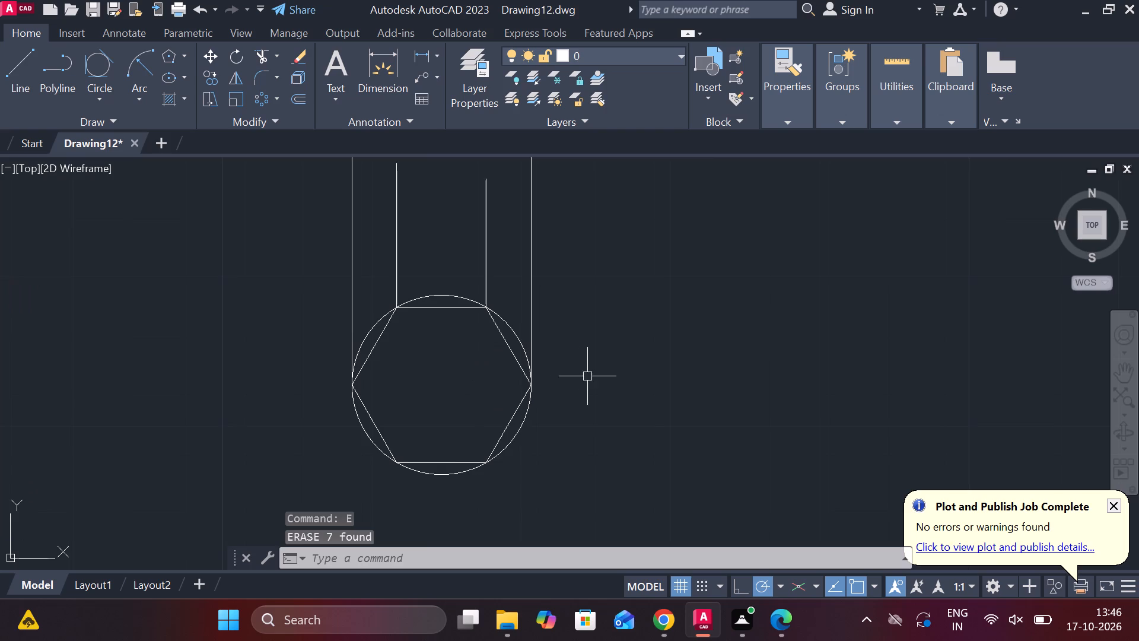
middle_drag(615, 380, 629, 421)
middle_drag(632, 329, 644, 355)
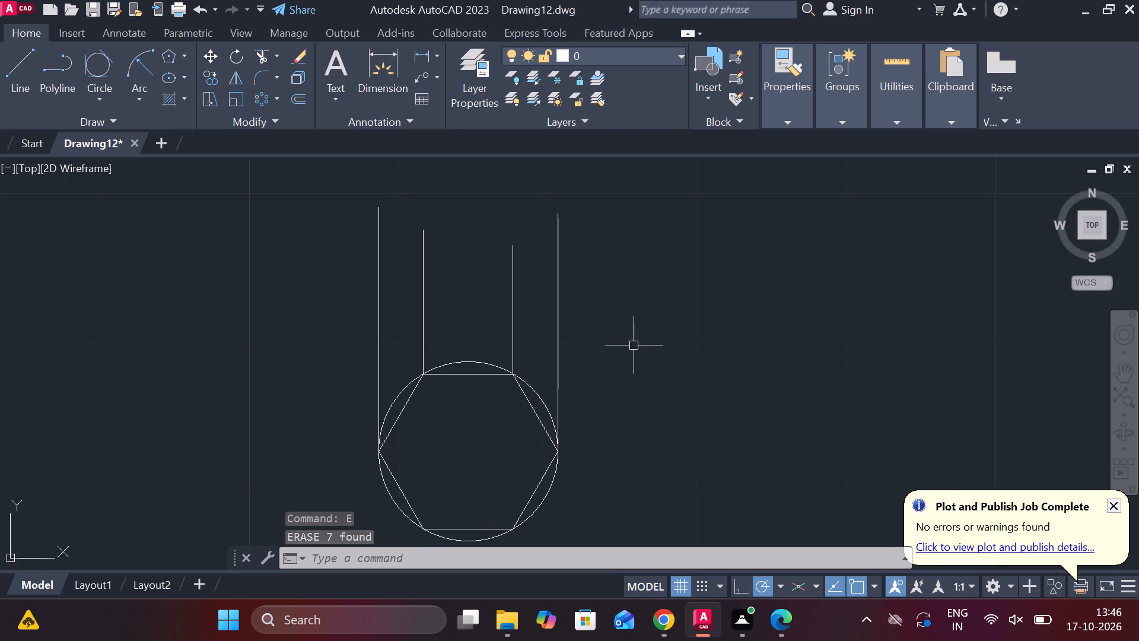
key(l)
key(Return)
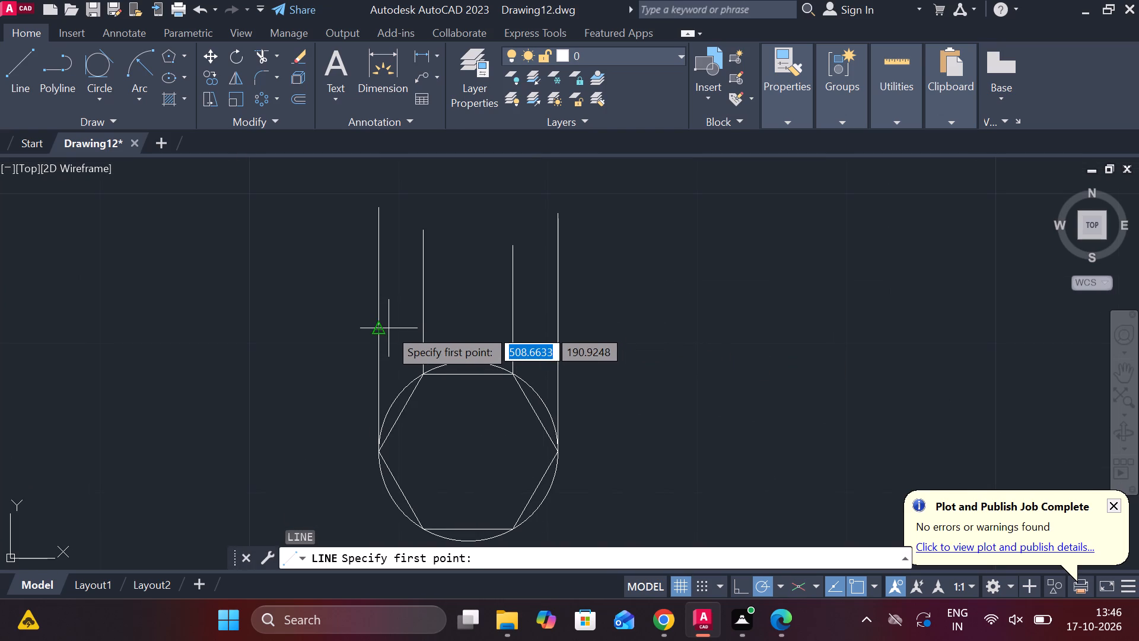
click(389, 328)
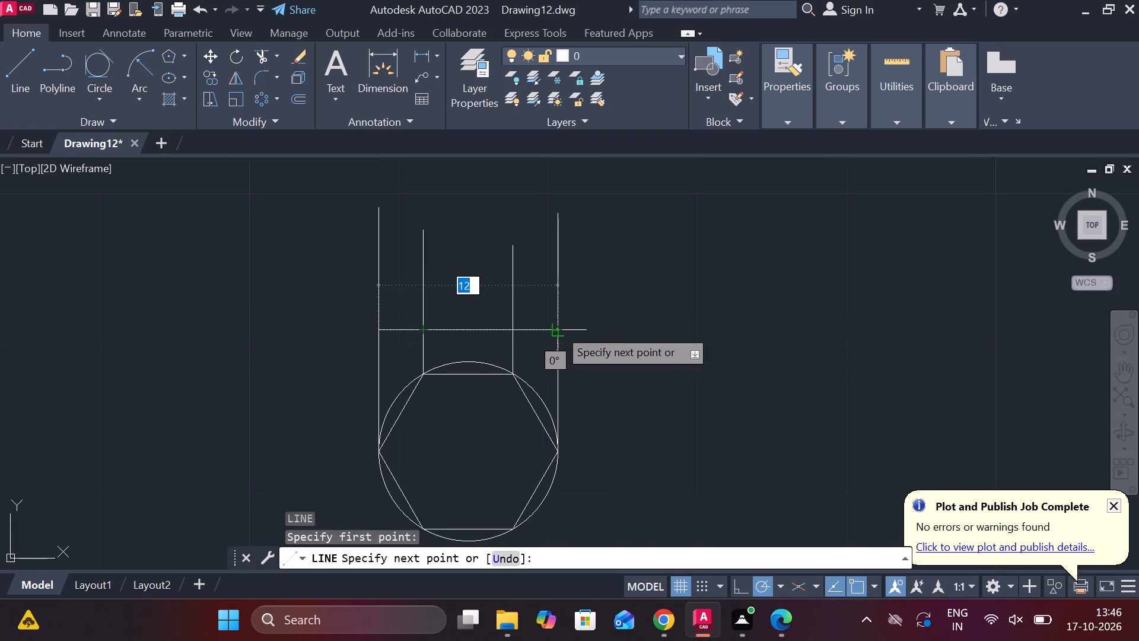
double_click(562, 328)
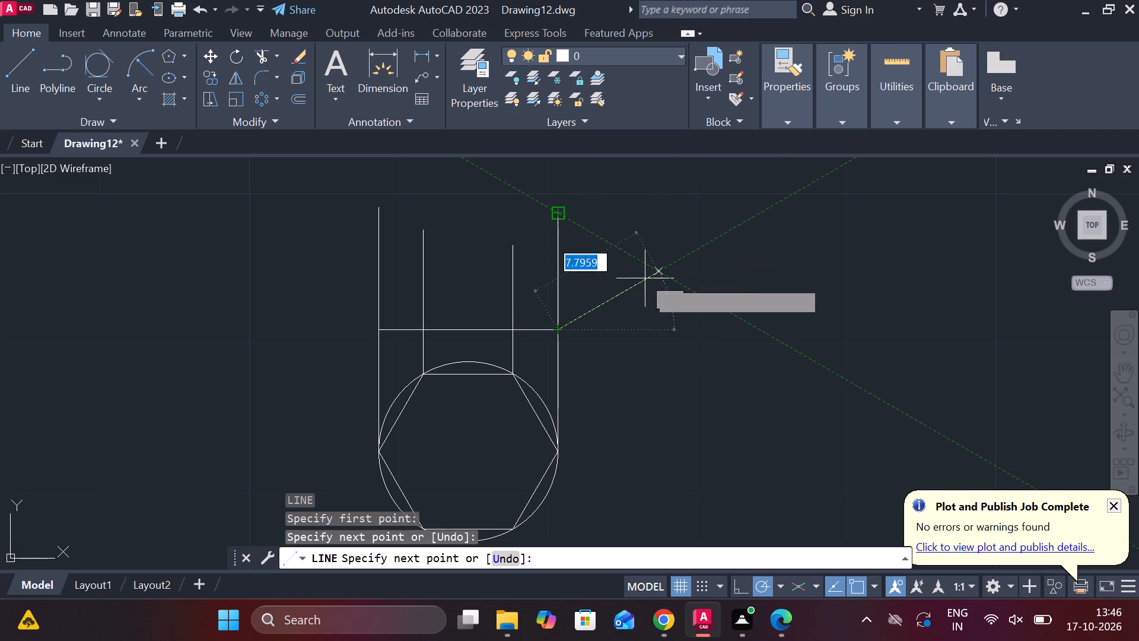
key(Escape)
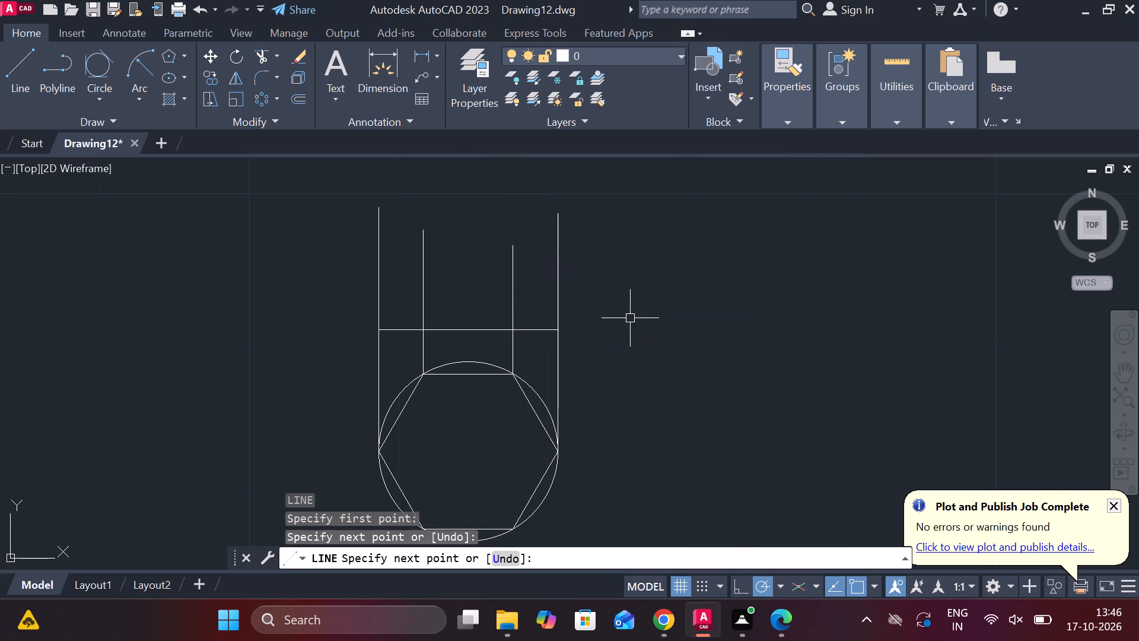
Offset the horizontal line above the circle upward by 12.
click(543, 331)
key(o)
key(Return)
key(Return)
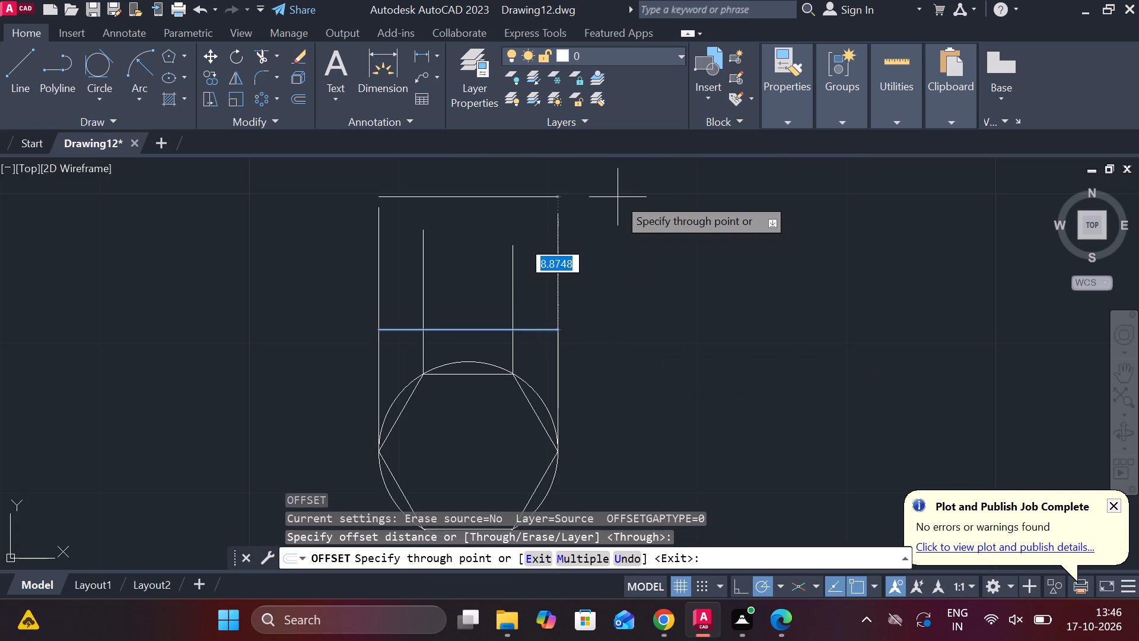
text(12)
key(space)
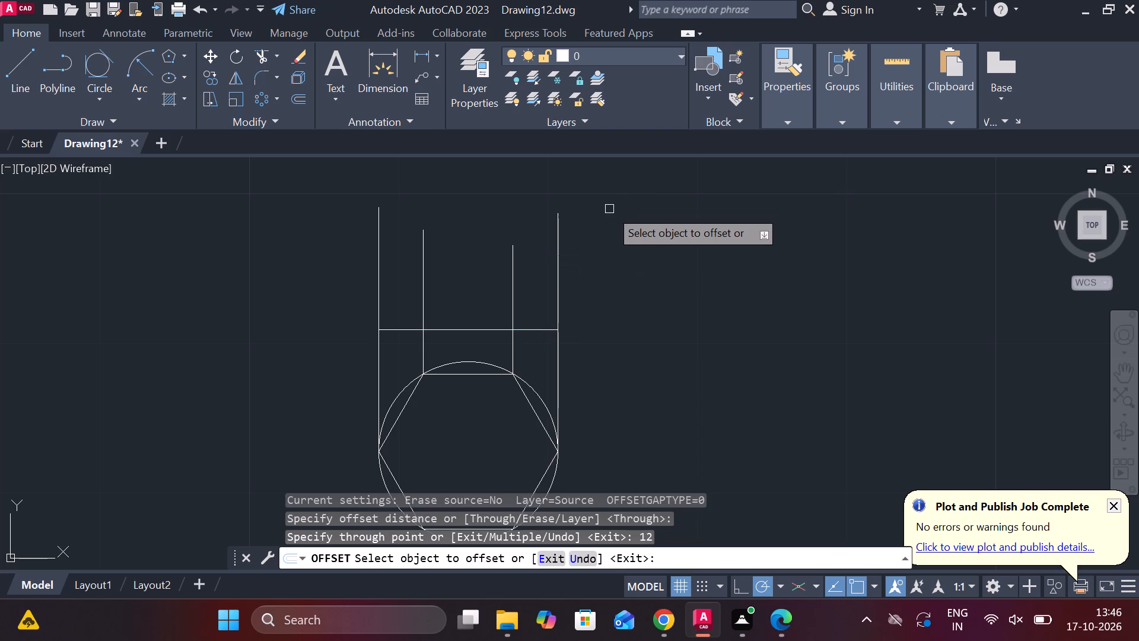
scroll(609, 209, down, 1)
middle_drag(612, 217, 587, 285)
key(Escape)
Trim away the portions of the four vertical lines below the horizontal line, between it and the hexagon and circle.
text(TR)
key(space)
scroll(621, 369, up, 1)
drag(587, 375, 476, 372)
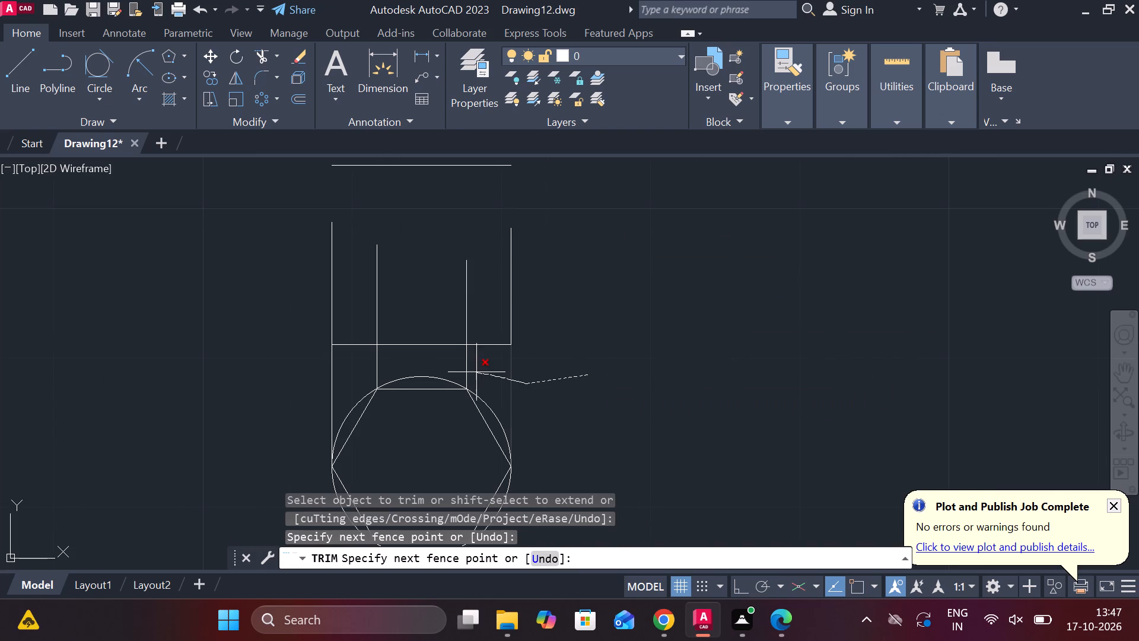
drag(476, 372, 305, 372)
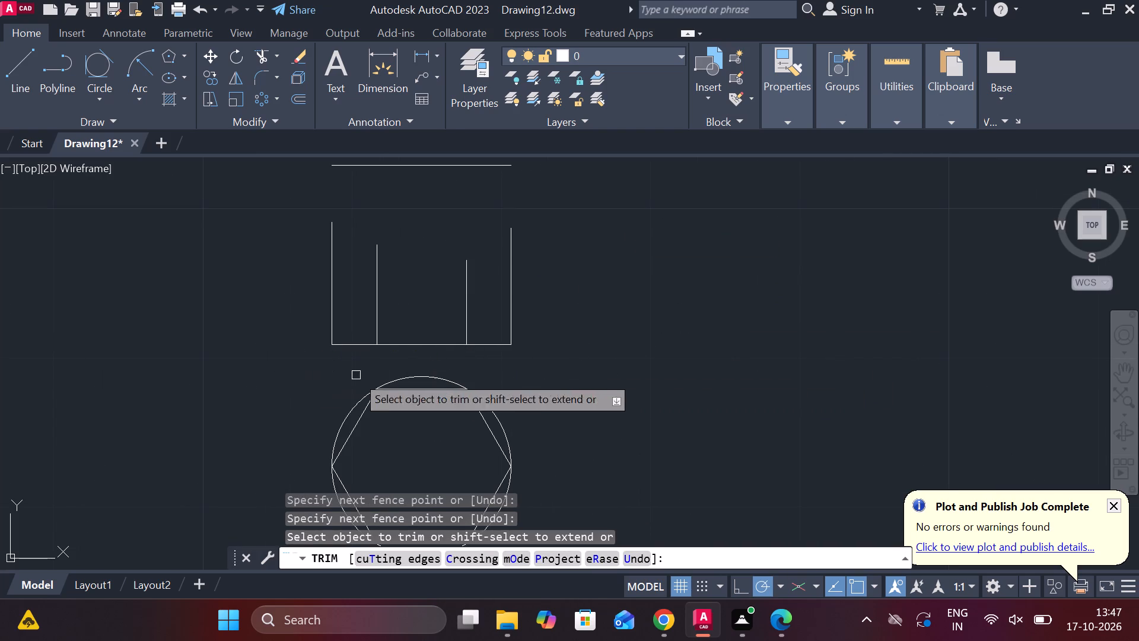
scroll(591, 301, down, 1)
middle_drag(616, 306, 626, 327)
key(Escape)
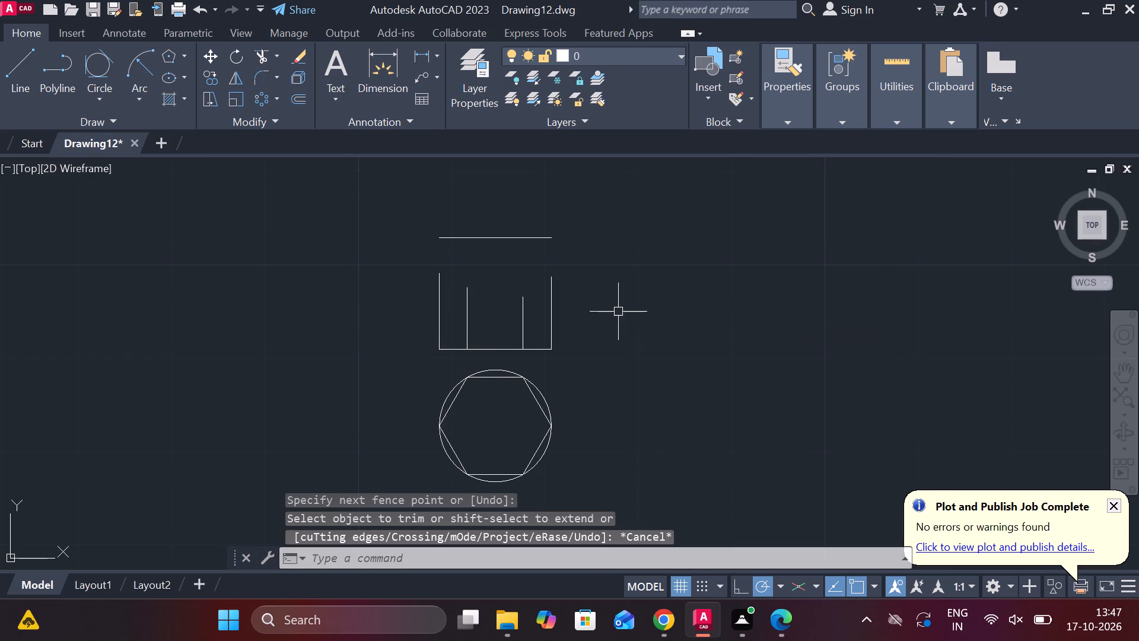
Extend the four vertical lines up to the upper horizontal line to close the front view above the hexagon.
text(EX)
key(space)
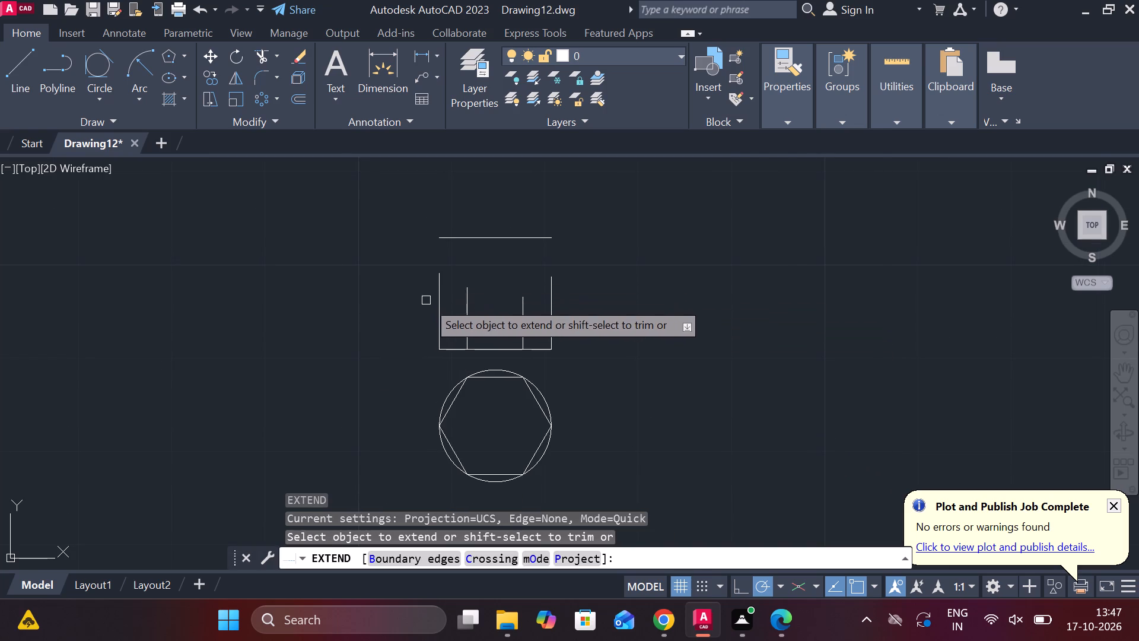
click(435, 304)
click(466, 300)
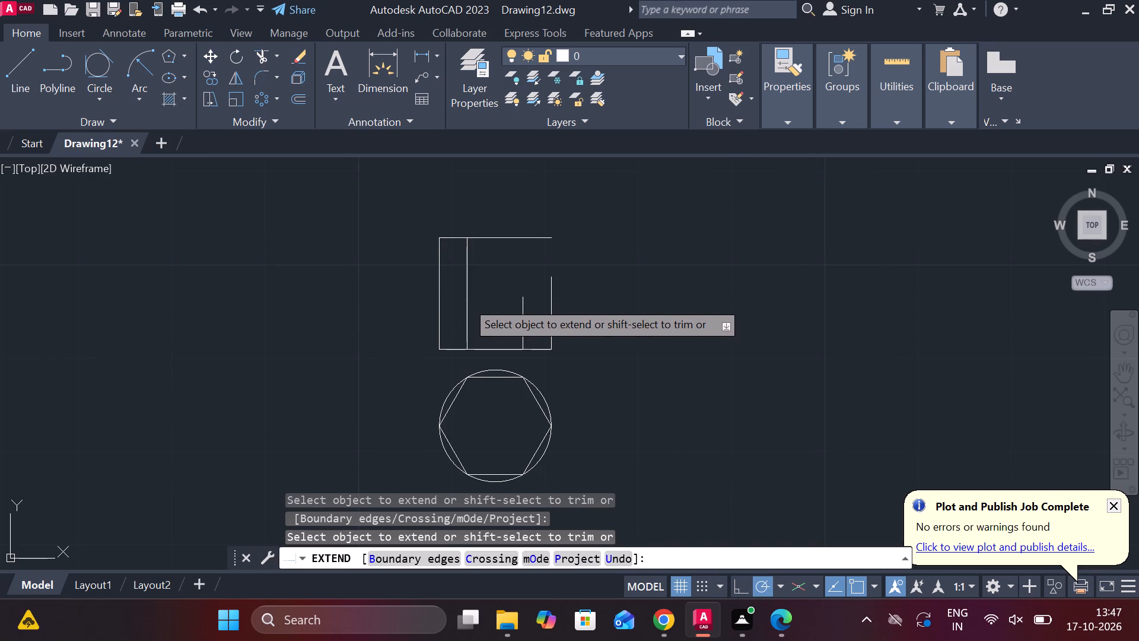
click(518, 313)
click(555, 312)
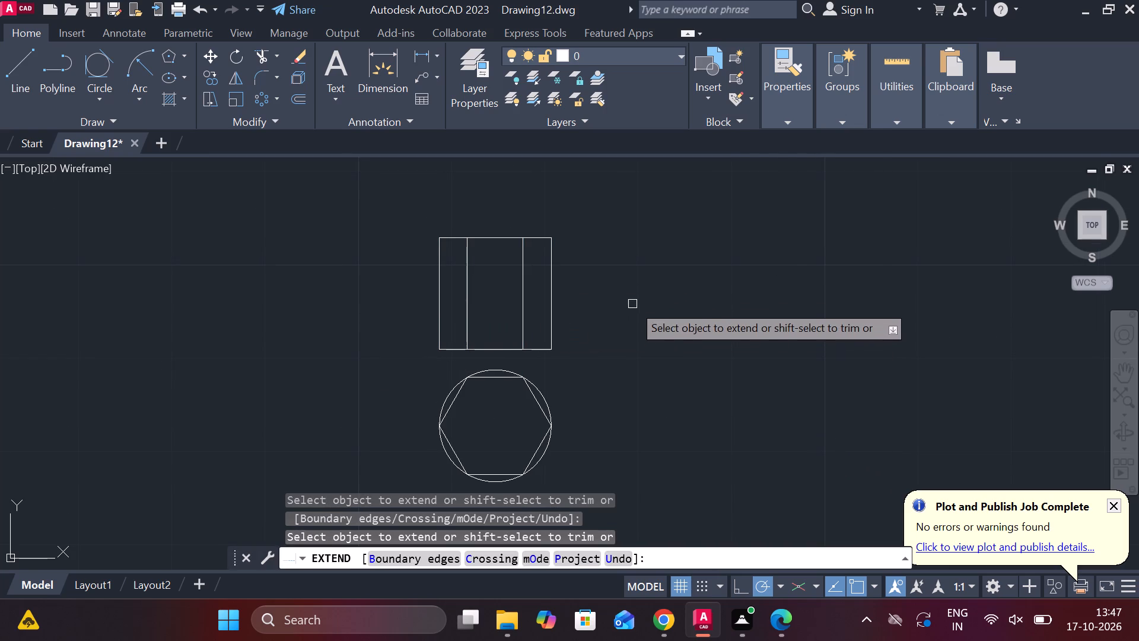
scroll(632, 304, down, 2)
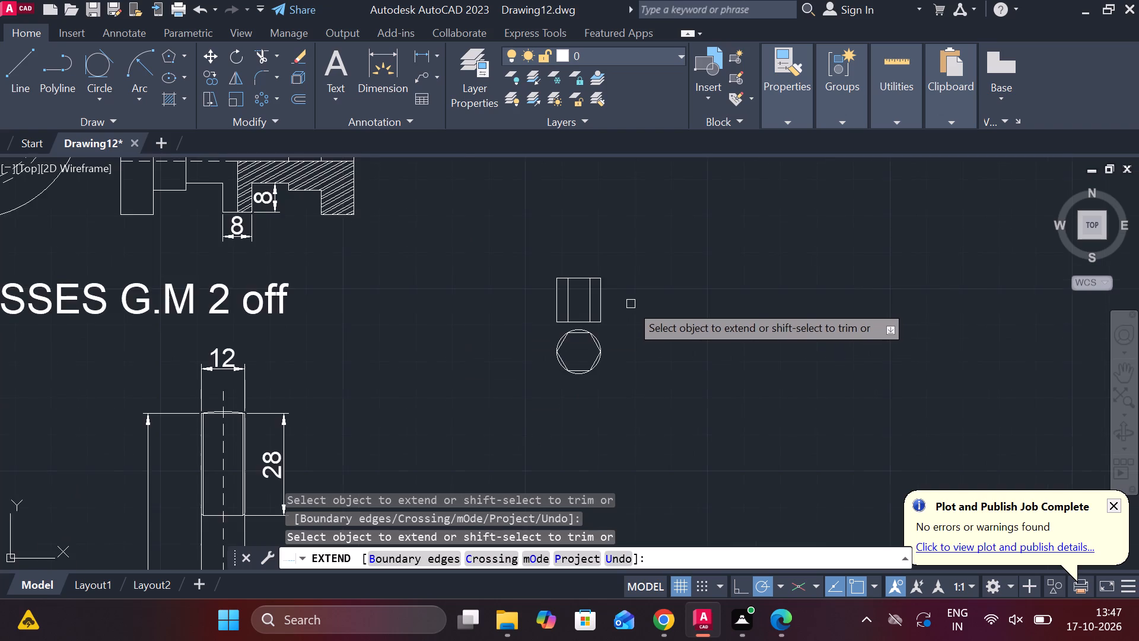
scroll(626, 303, up, 1)
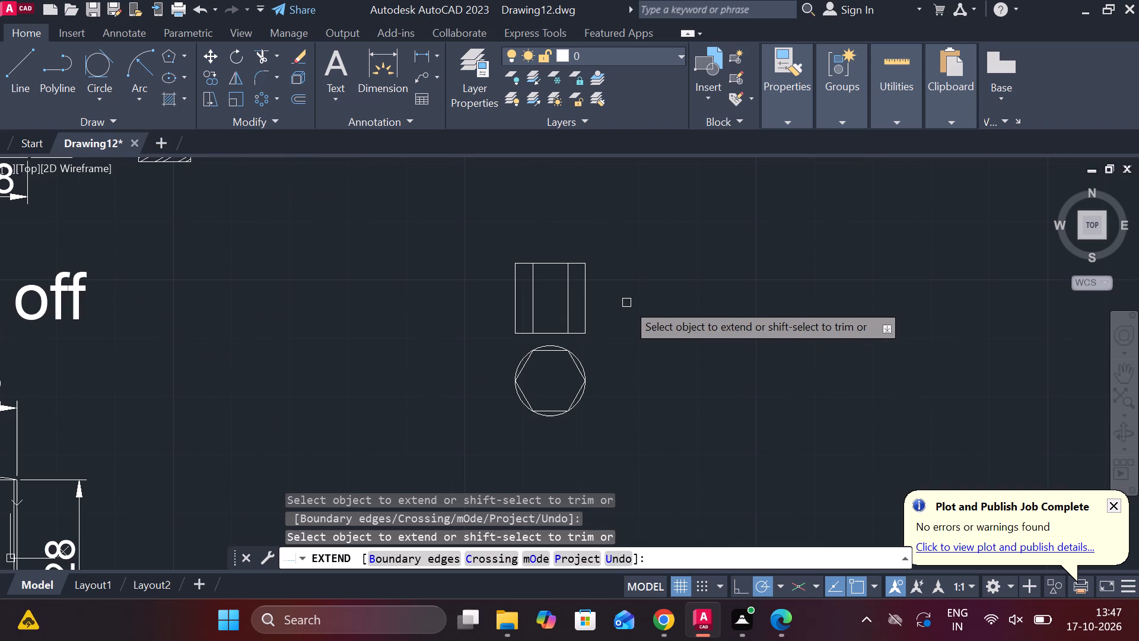
scroll(606, 302, up, 2)
middle_click(633, 307)
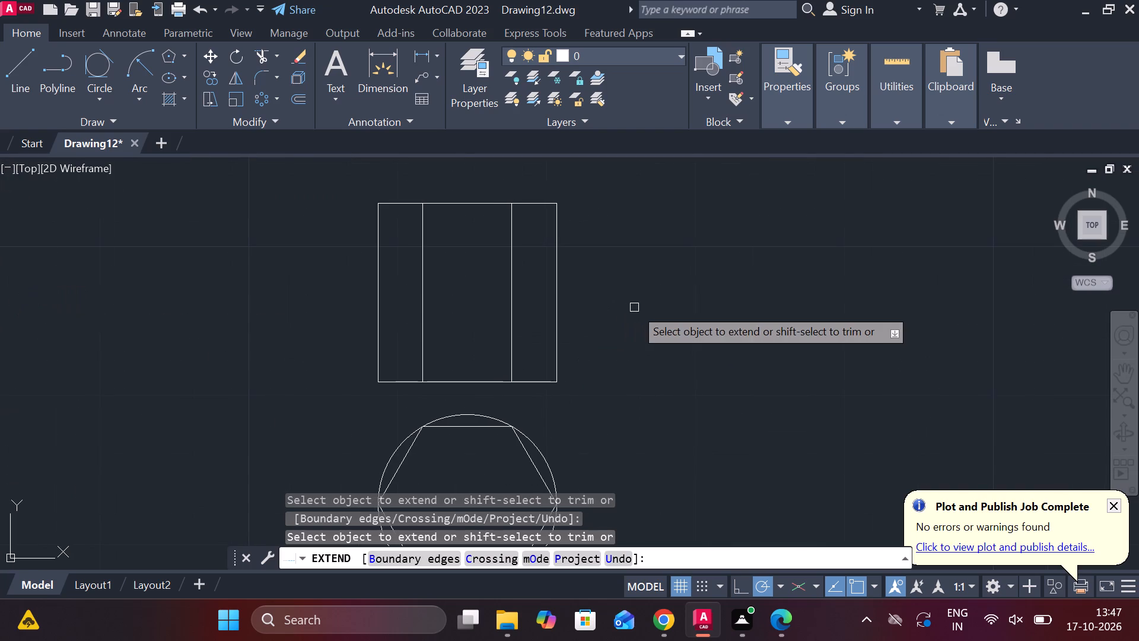
key(Escape)
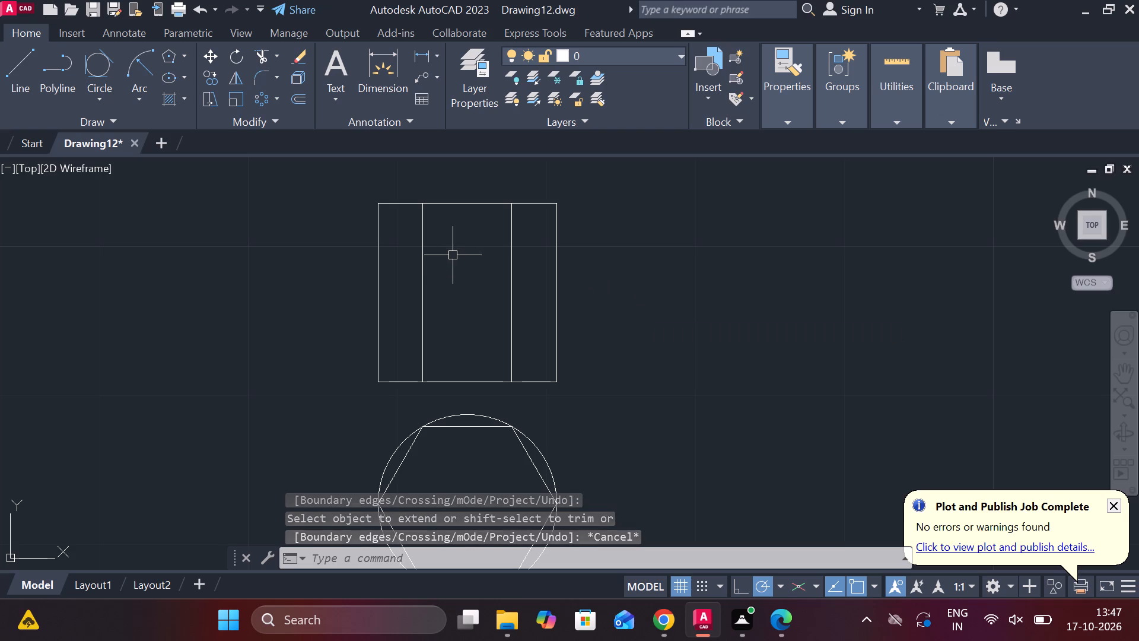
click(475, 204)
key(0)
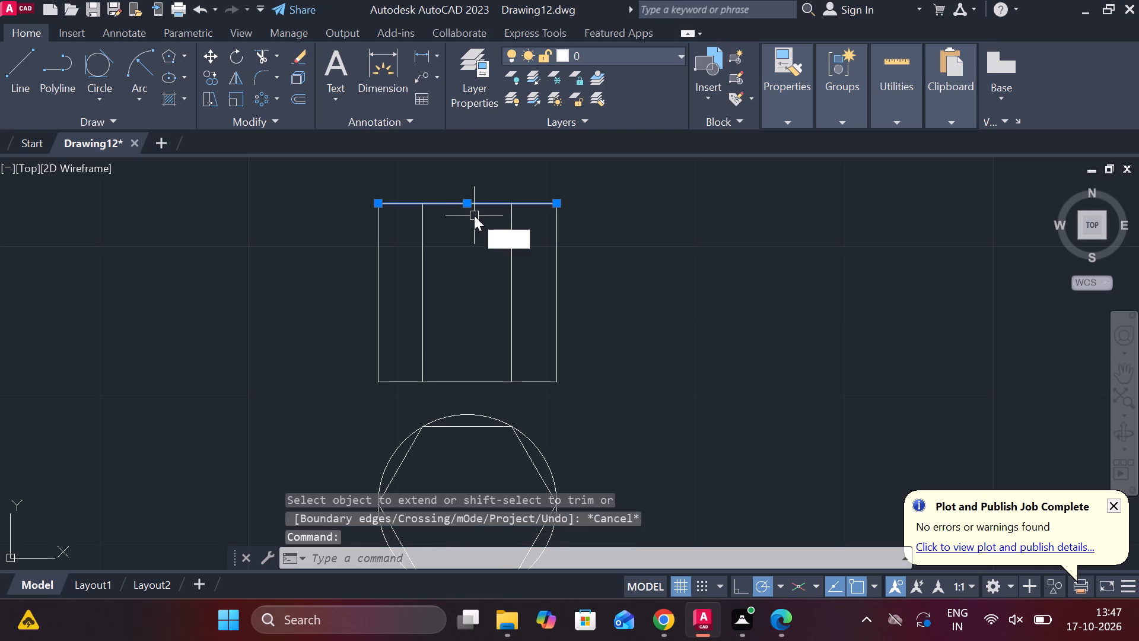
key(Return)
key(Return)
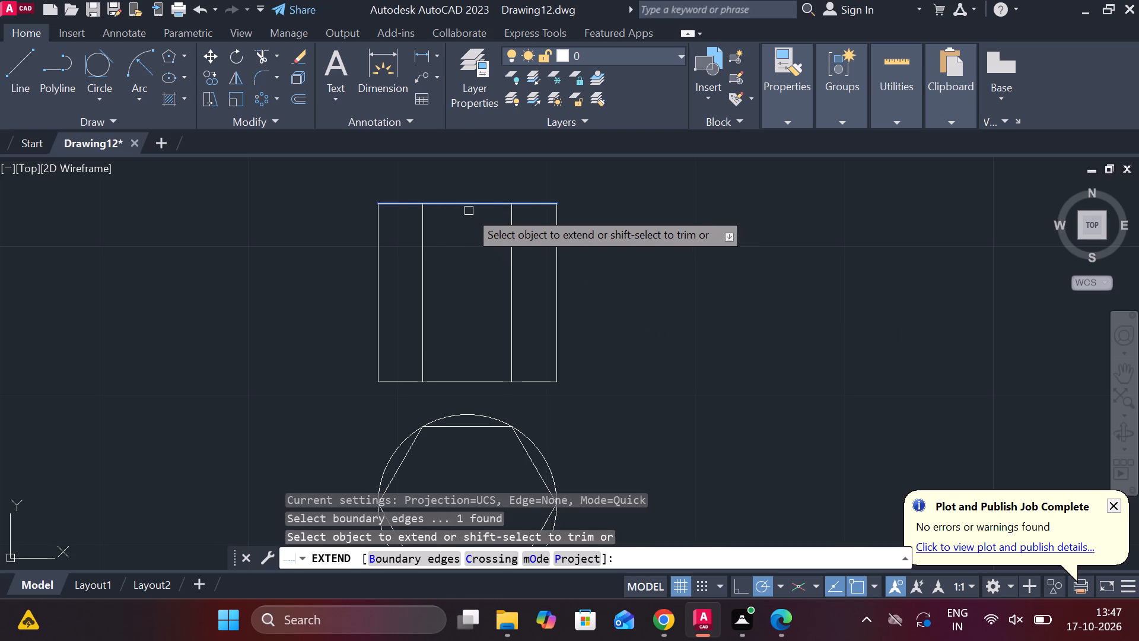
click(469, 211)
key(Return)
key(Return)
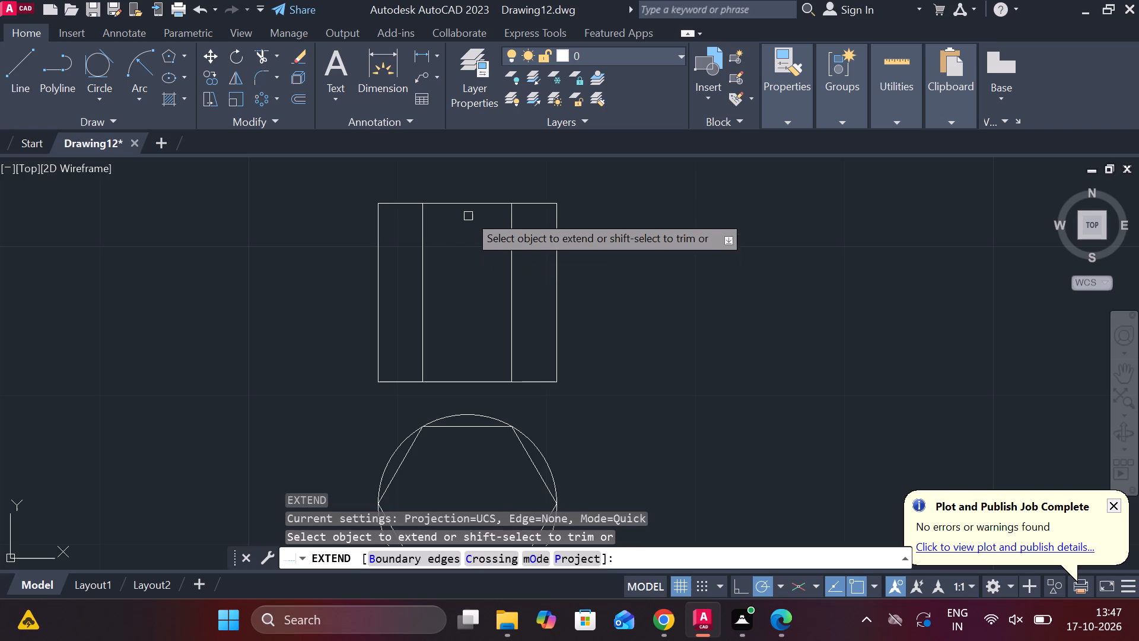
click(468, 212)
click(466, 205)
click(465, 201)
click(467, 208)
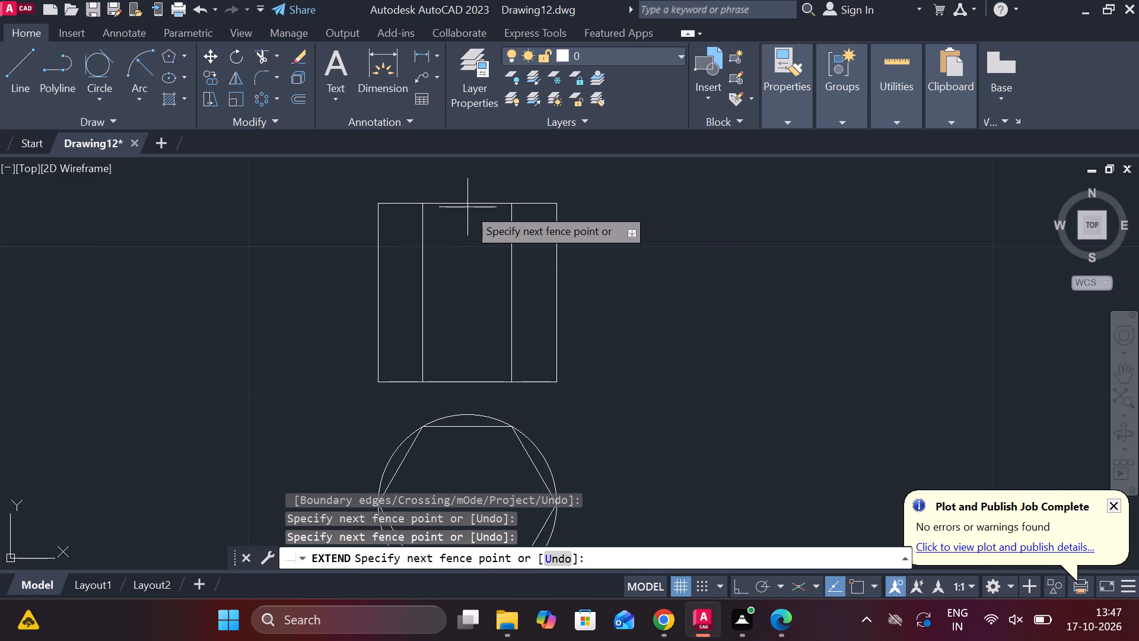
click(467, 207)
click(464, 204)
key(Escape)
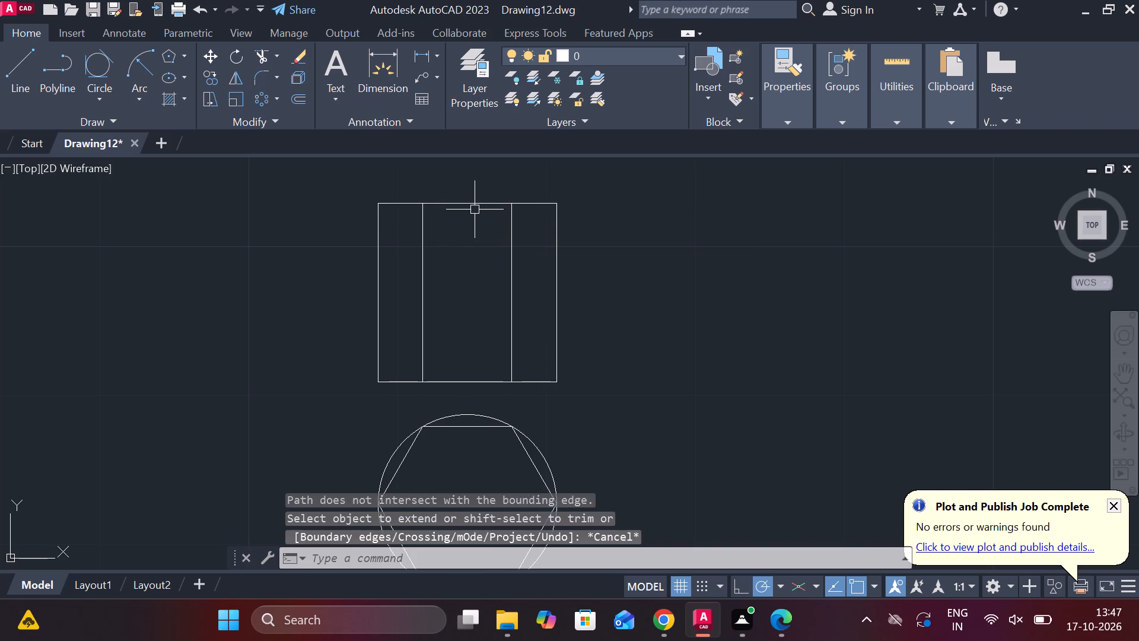
Offset the front view's top edge downward by 1 and its bottom edge upward by 1.
click(473, 202)
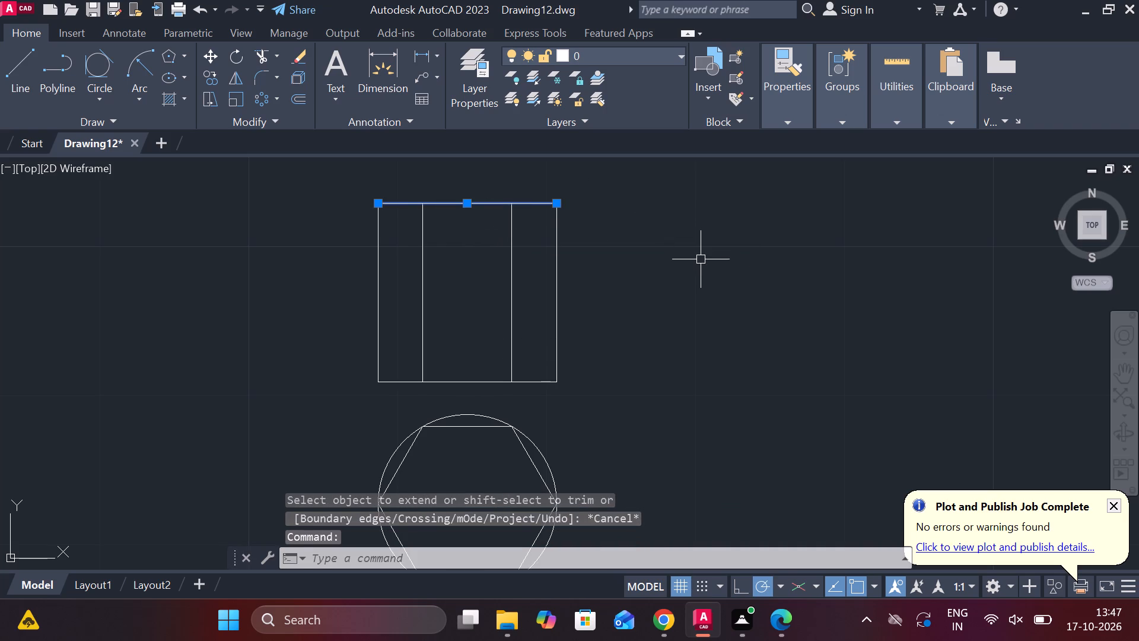
key(o)
key(Return)
key(Return)
text(1)
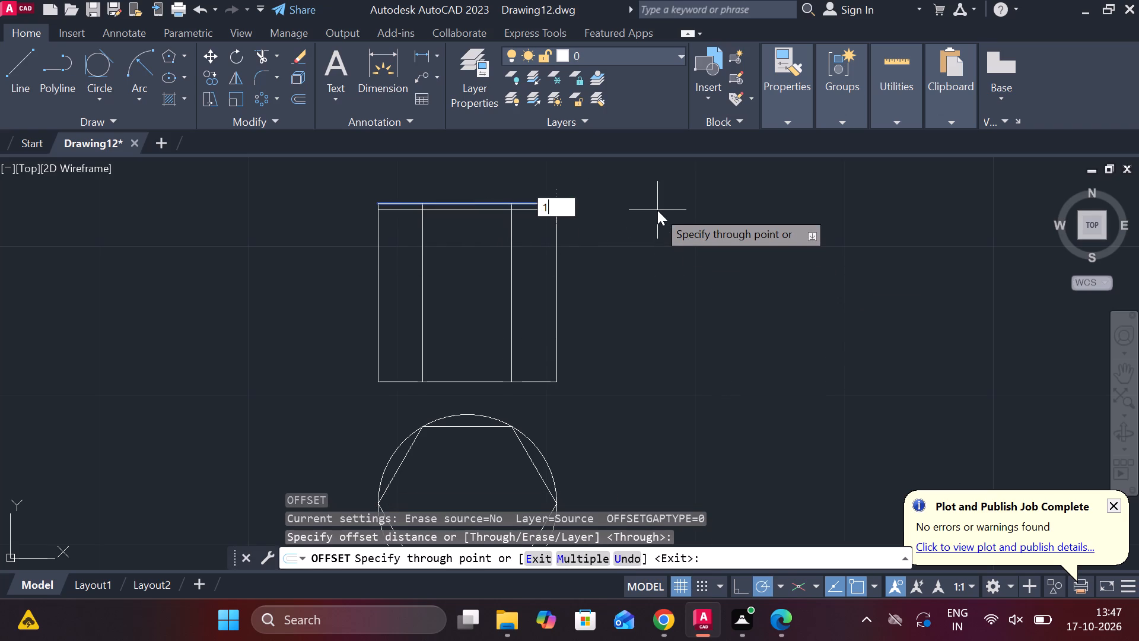
key(space)
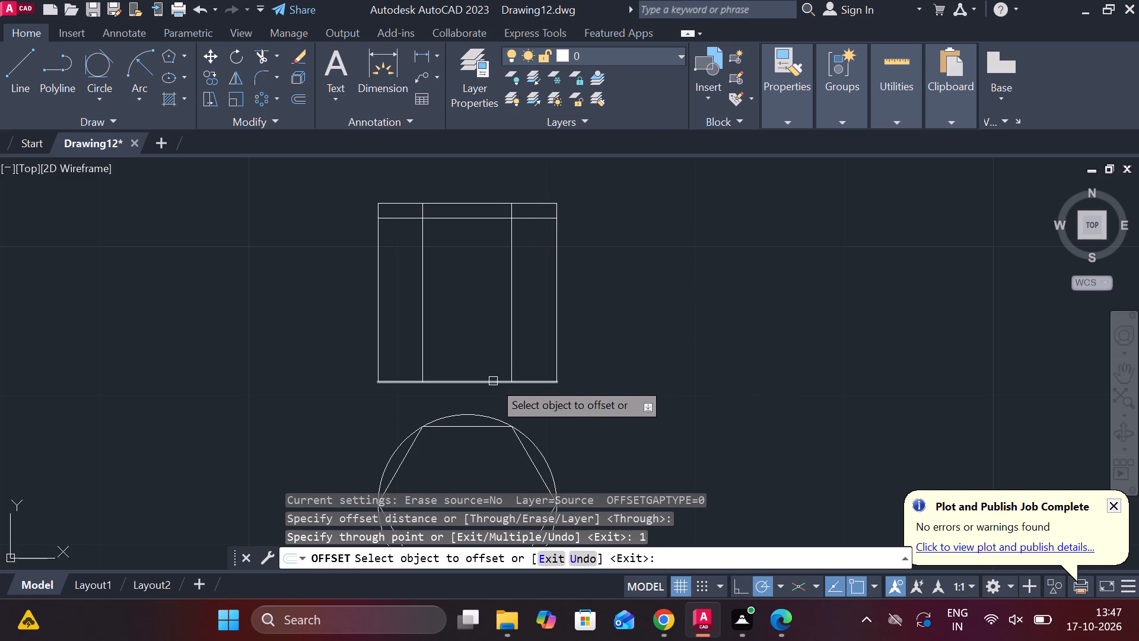
click(493, 381)
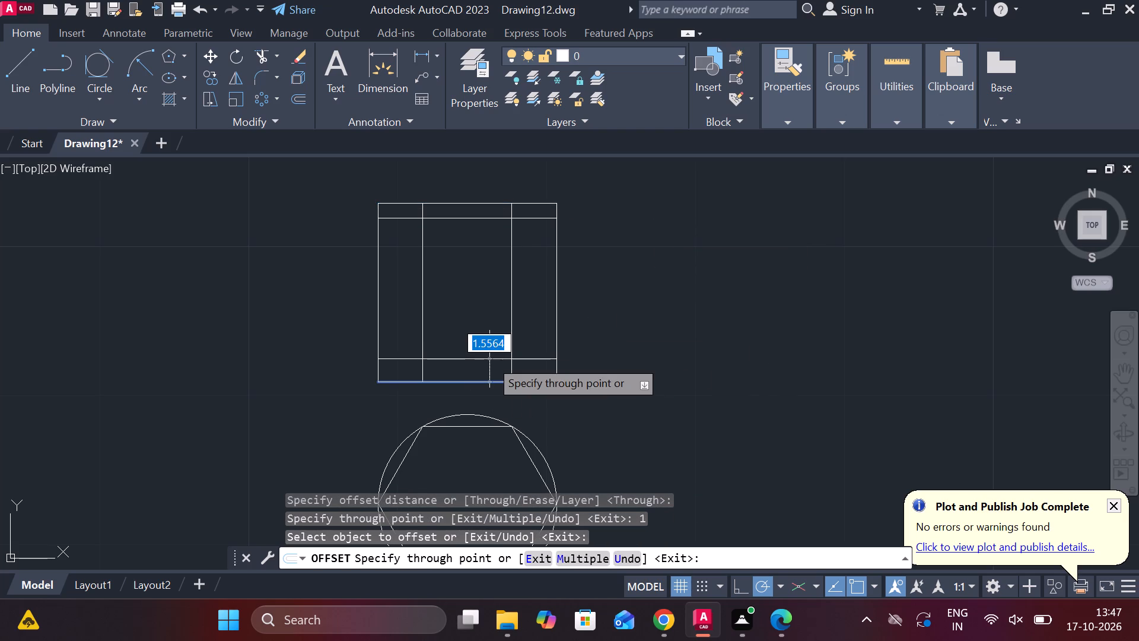
text(1)
key(space)
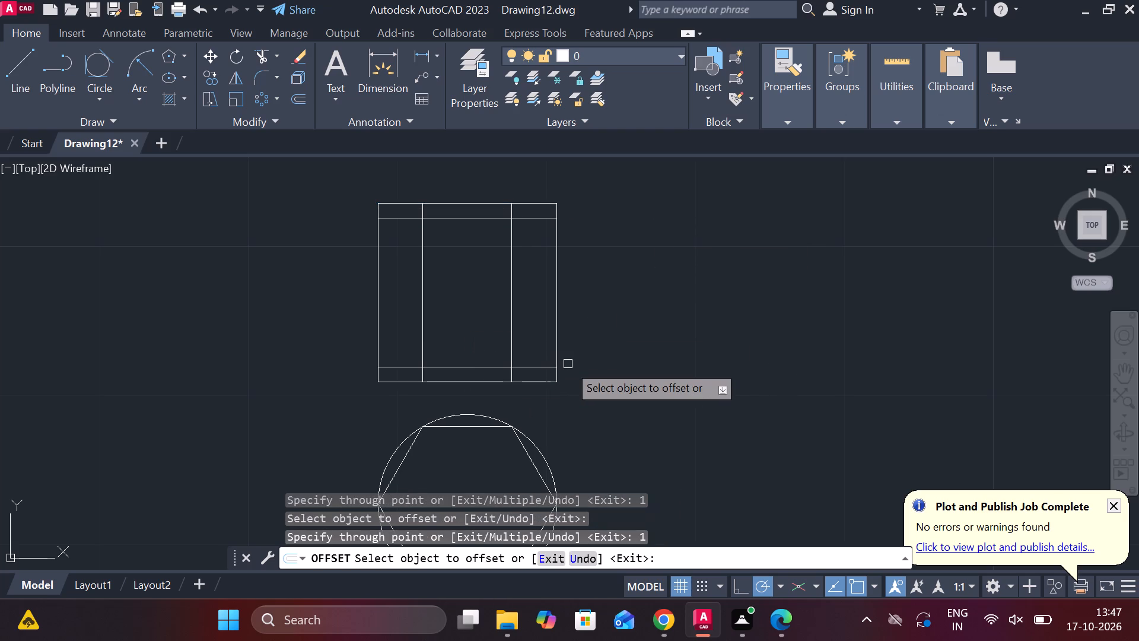
key(Escape)
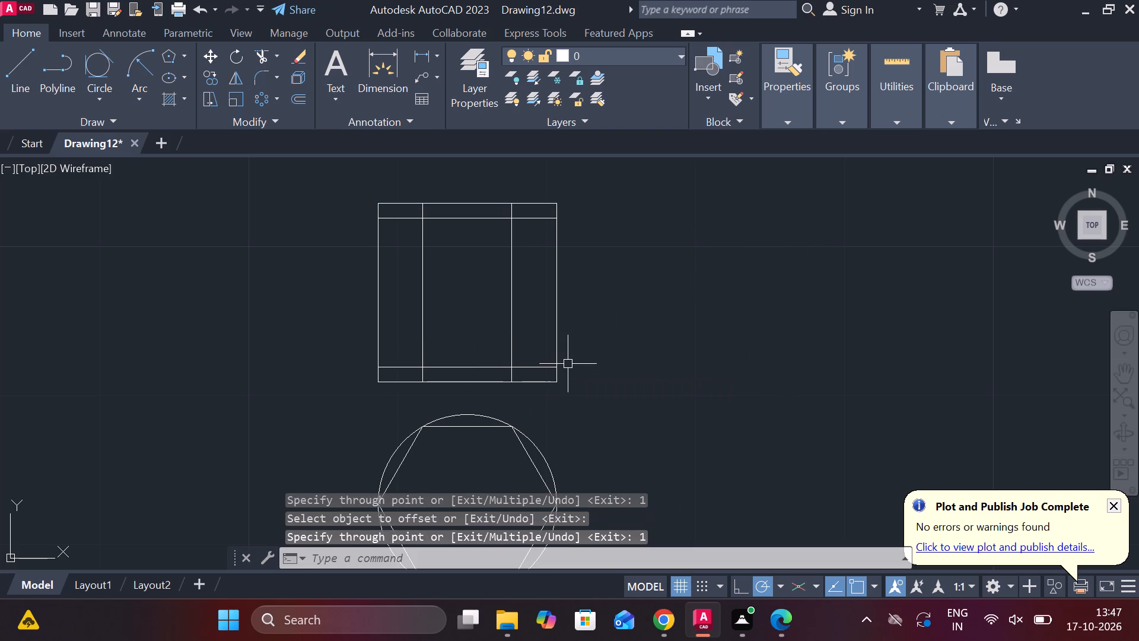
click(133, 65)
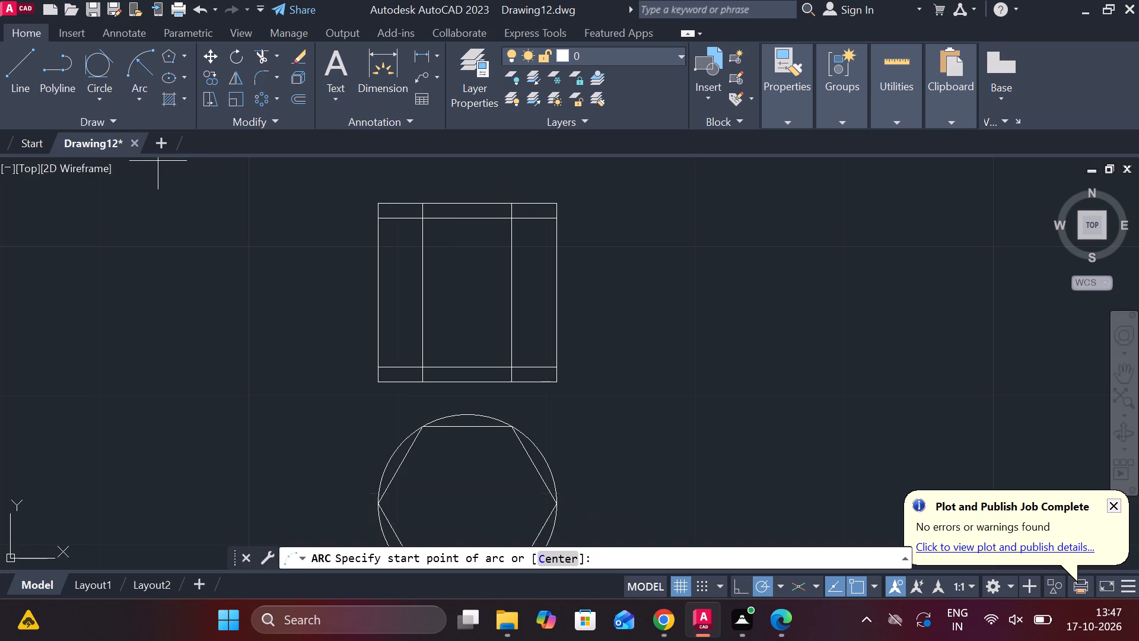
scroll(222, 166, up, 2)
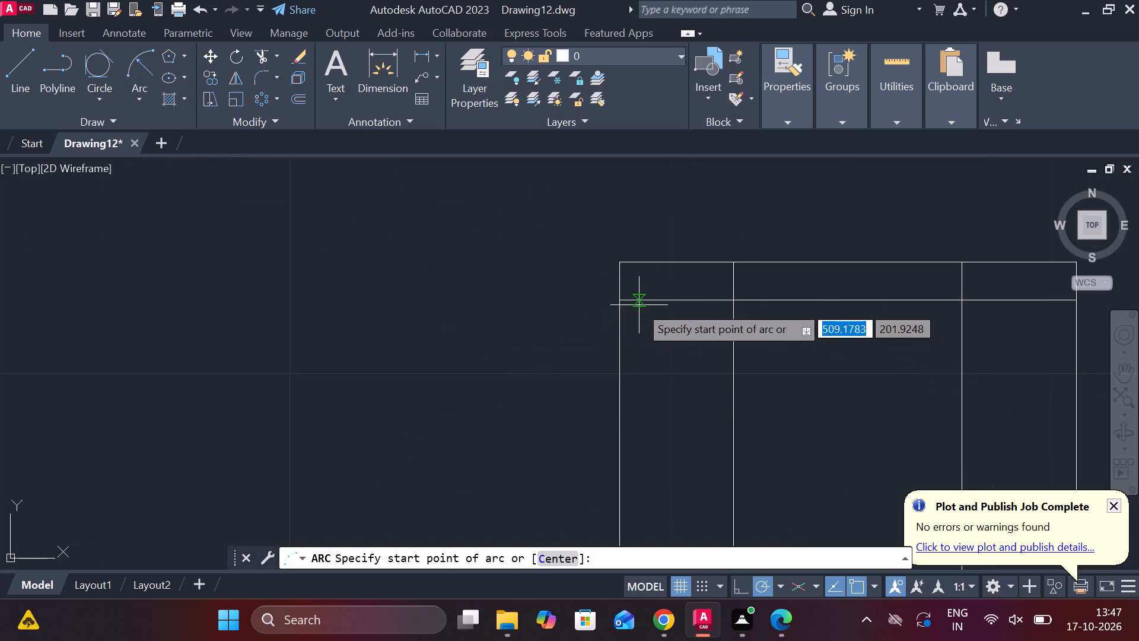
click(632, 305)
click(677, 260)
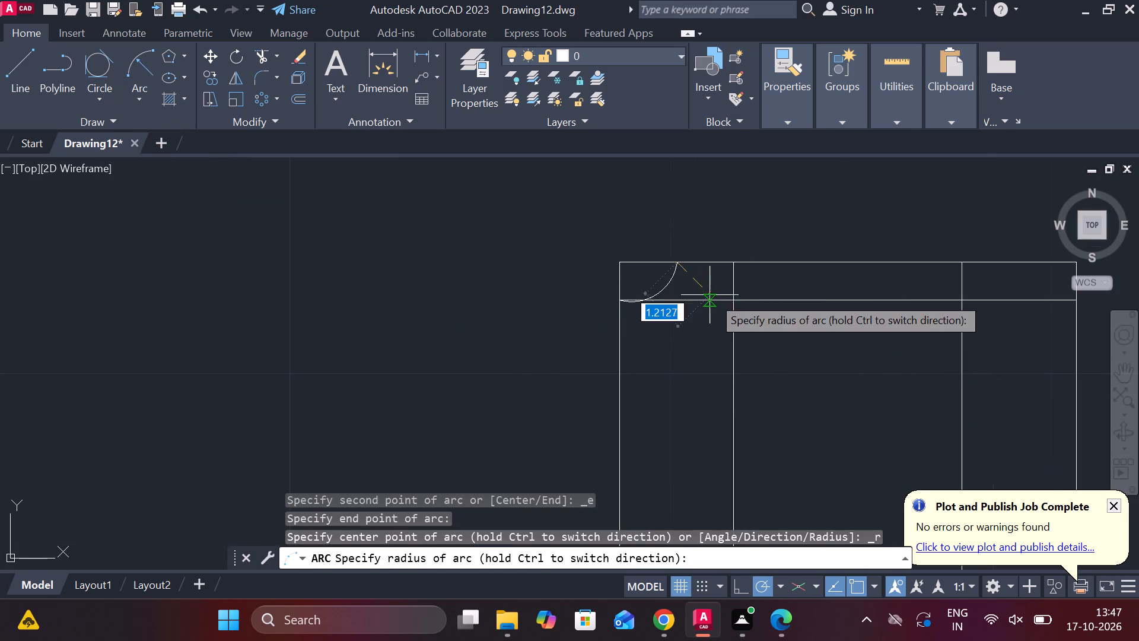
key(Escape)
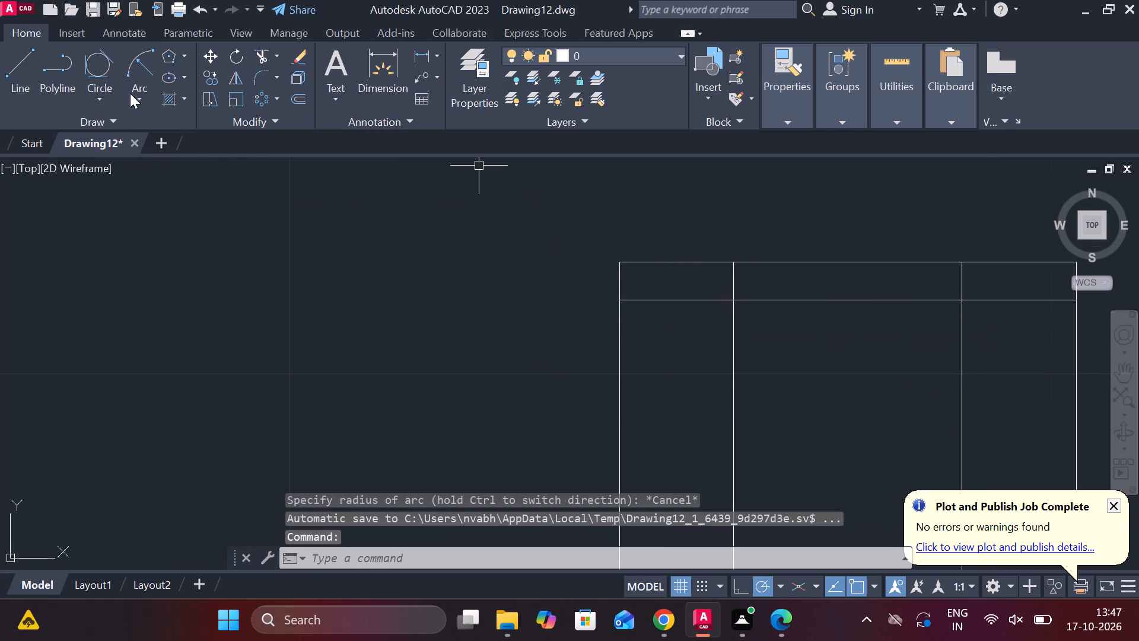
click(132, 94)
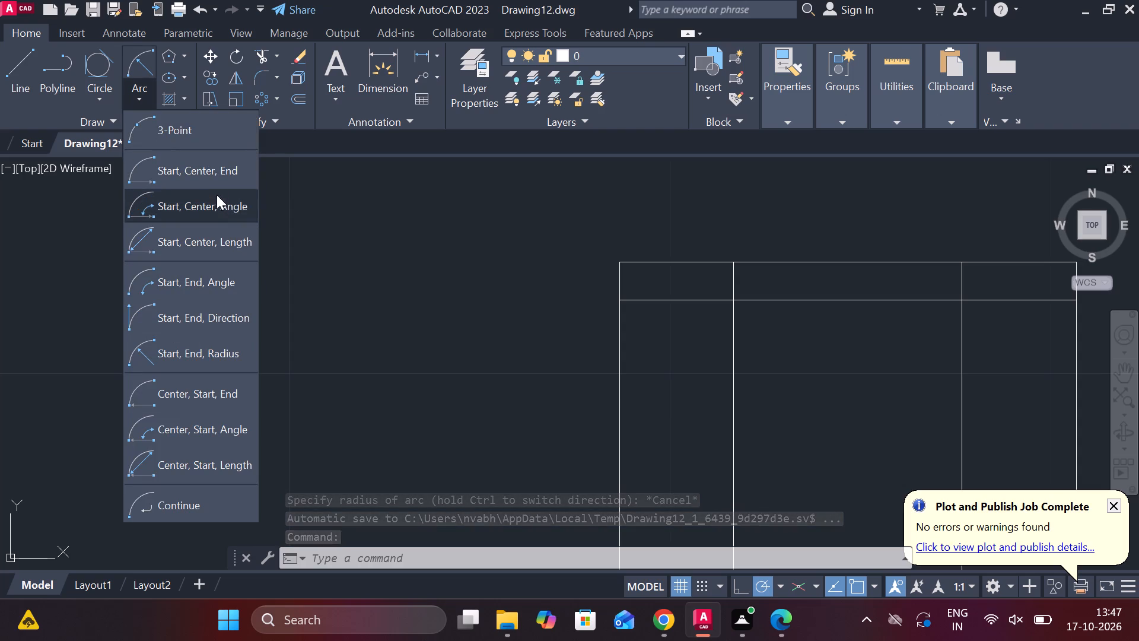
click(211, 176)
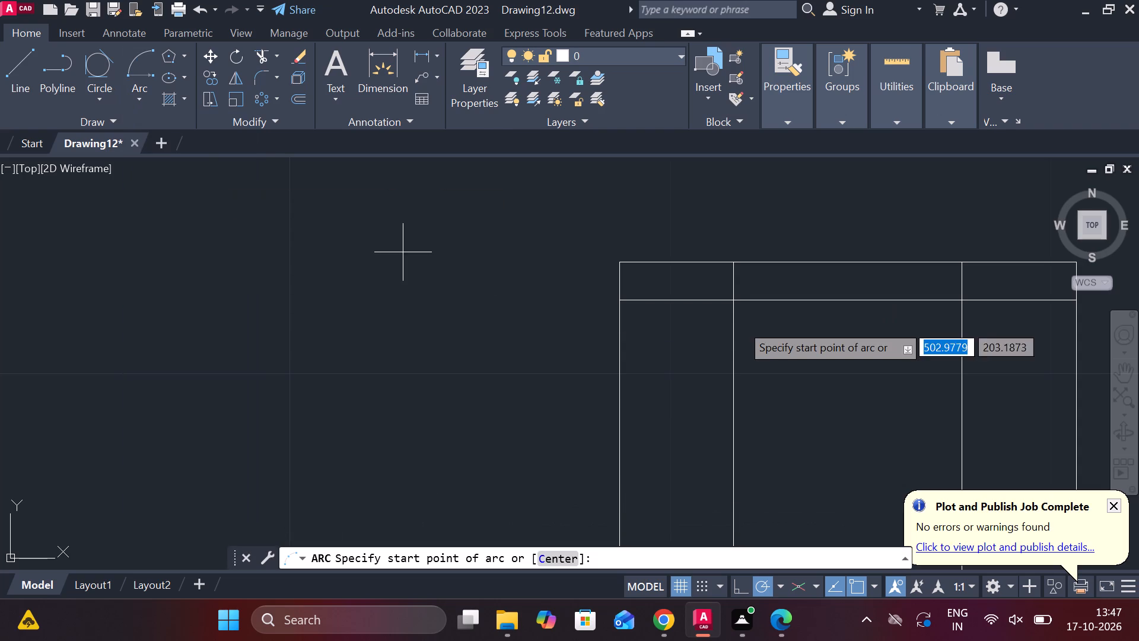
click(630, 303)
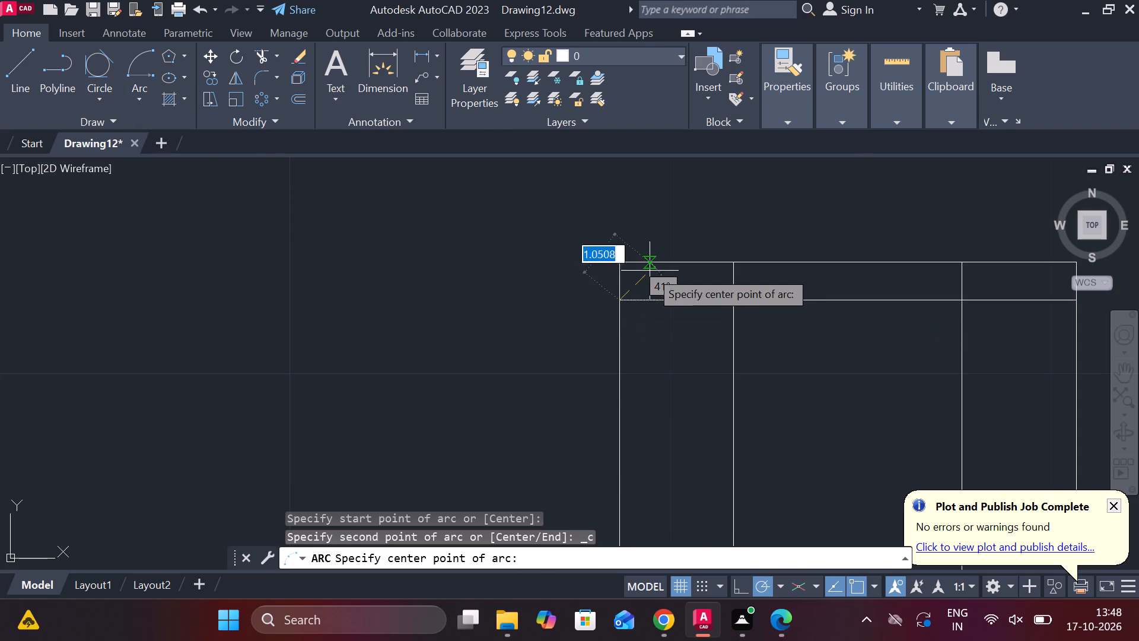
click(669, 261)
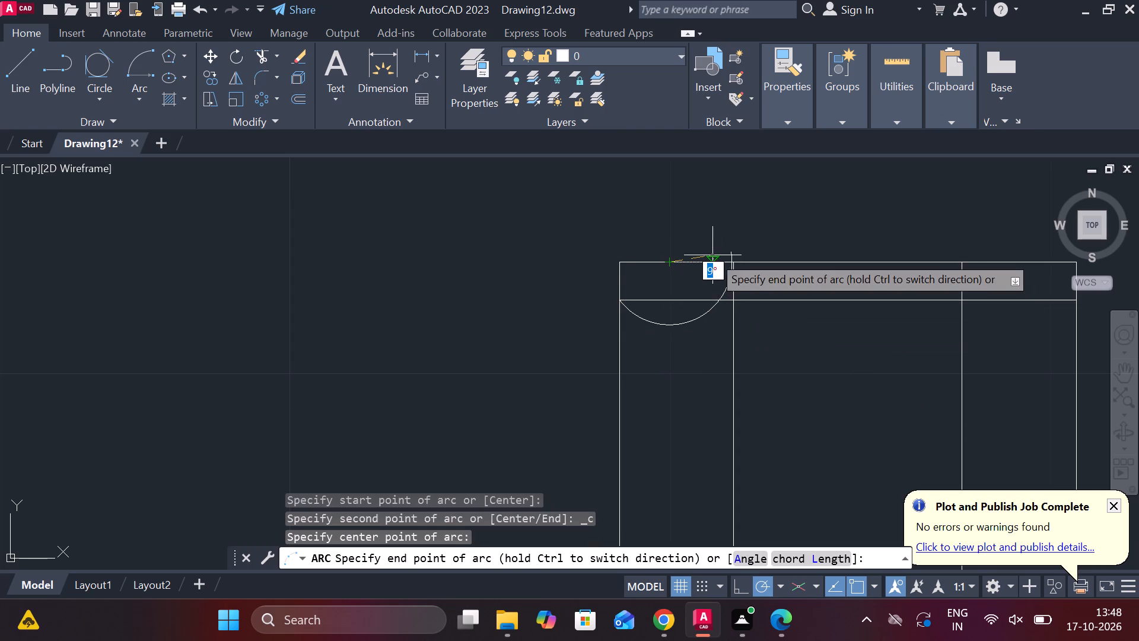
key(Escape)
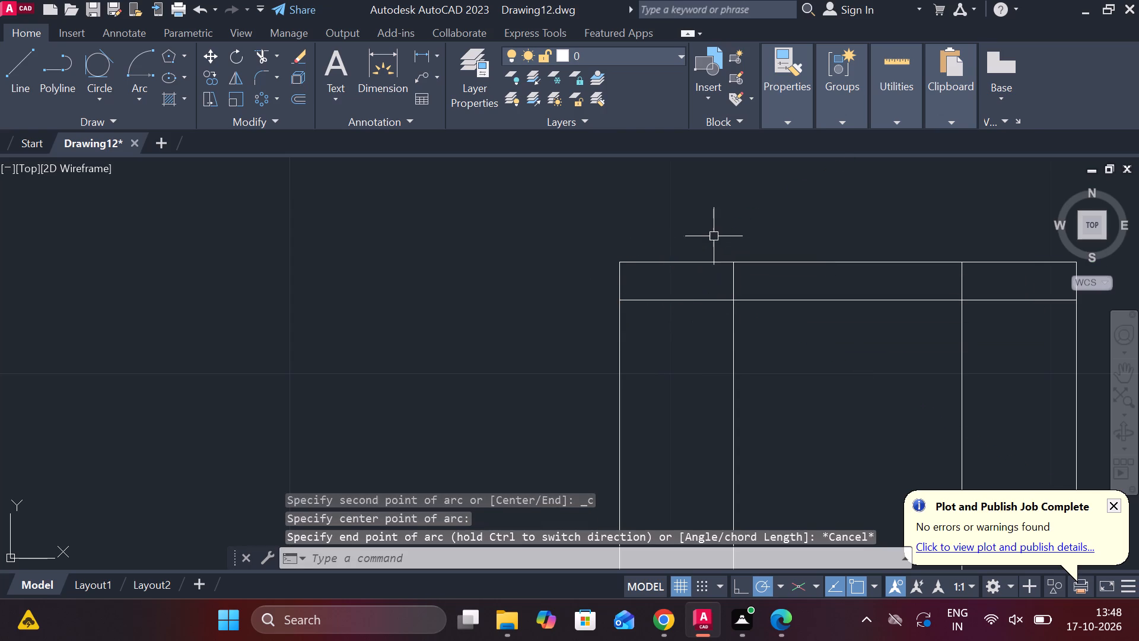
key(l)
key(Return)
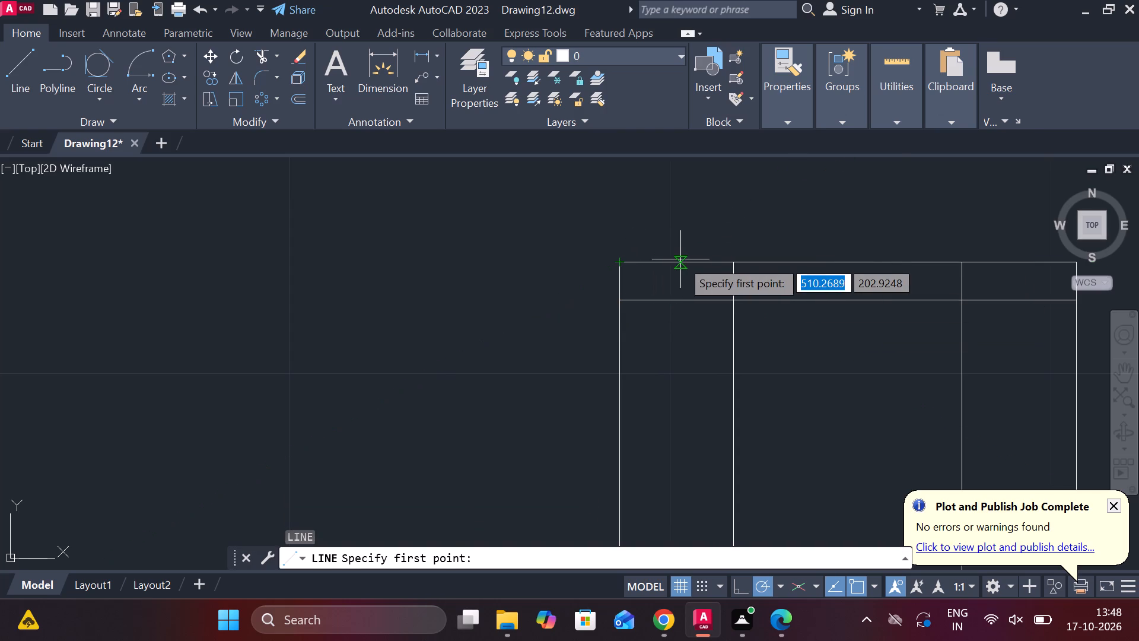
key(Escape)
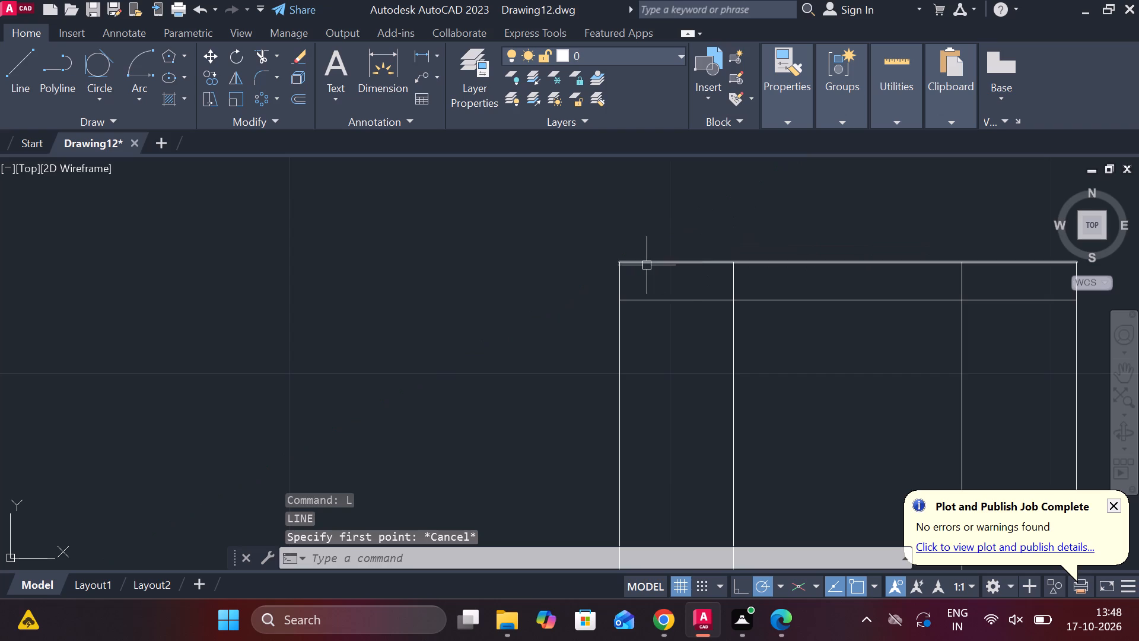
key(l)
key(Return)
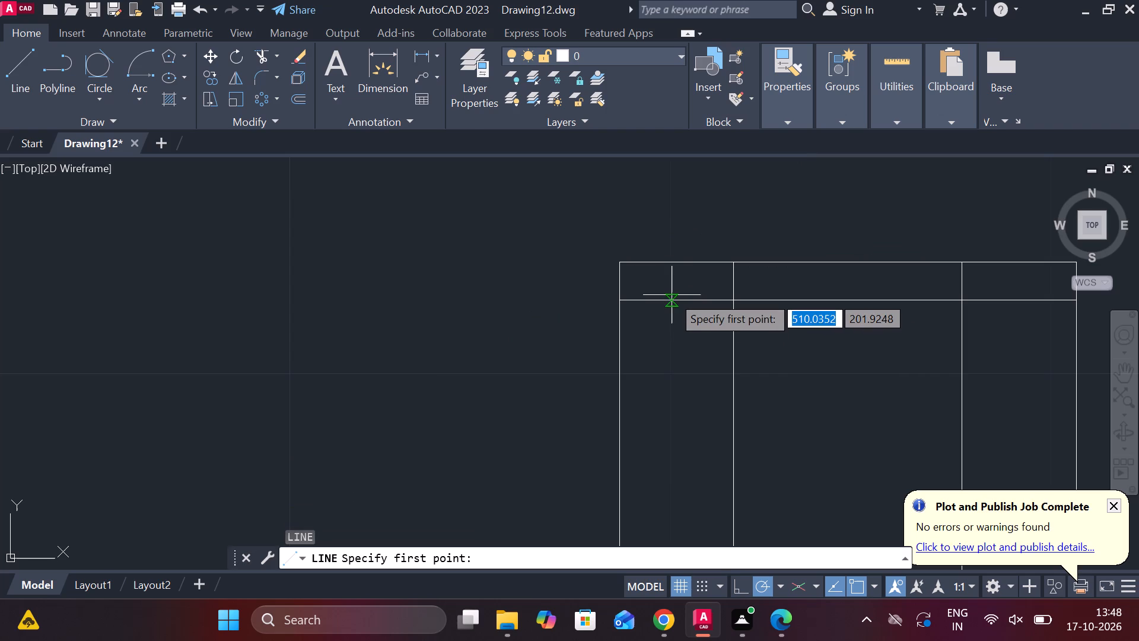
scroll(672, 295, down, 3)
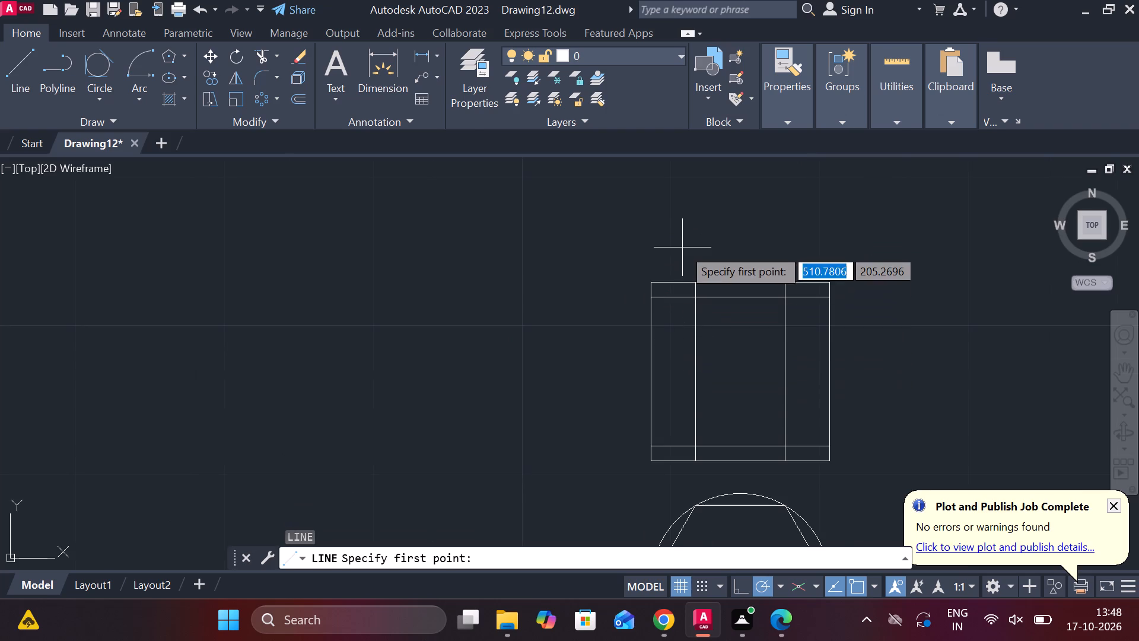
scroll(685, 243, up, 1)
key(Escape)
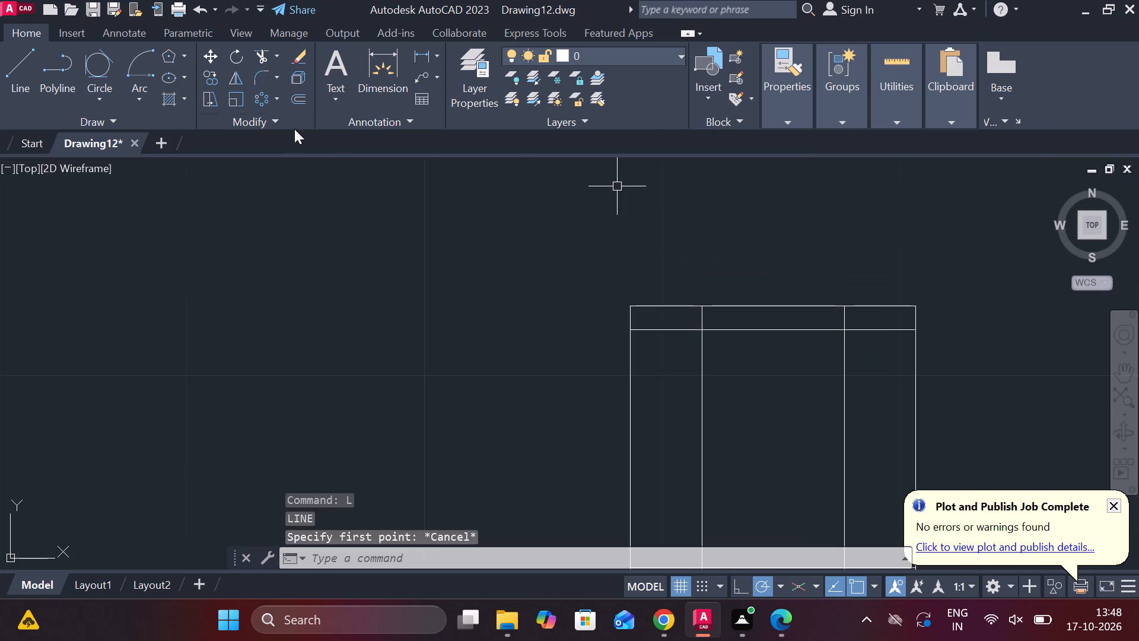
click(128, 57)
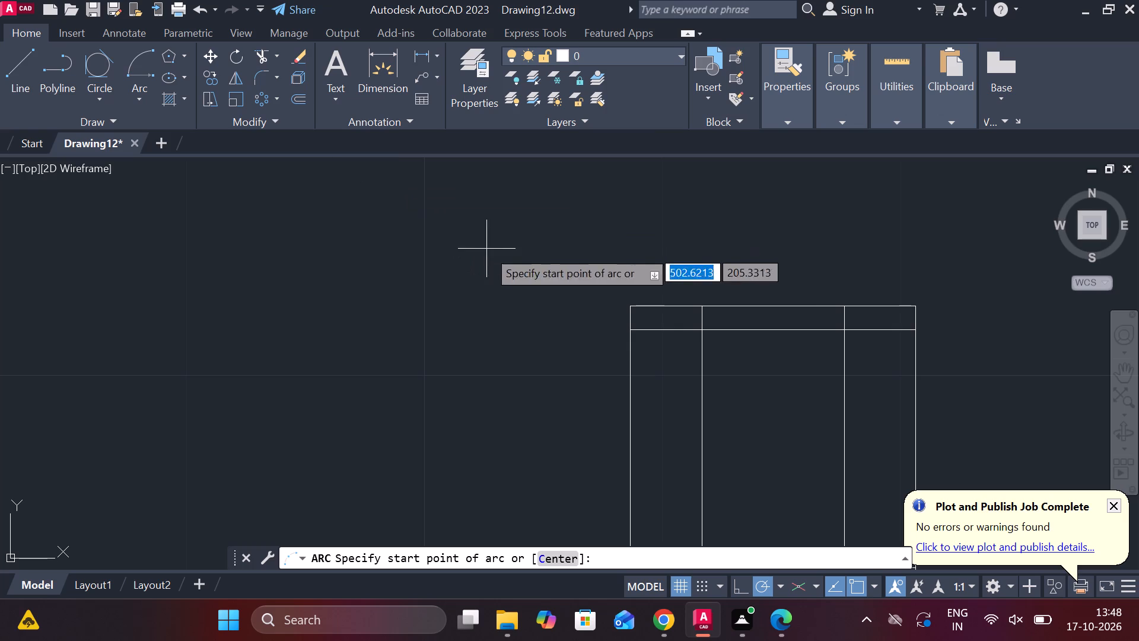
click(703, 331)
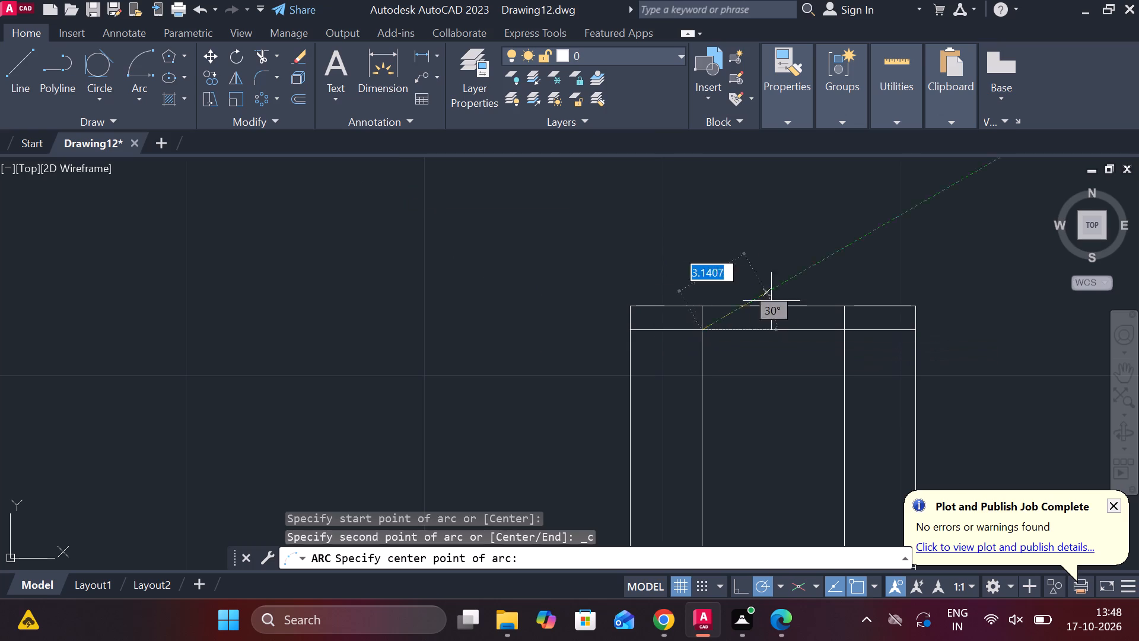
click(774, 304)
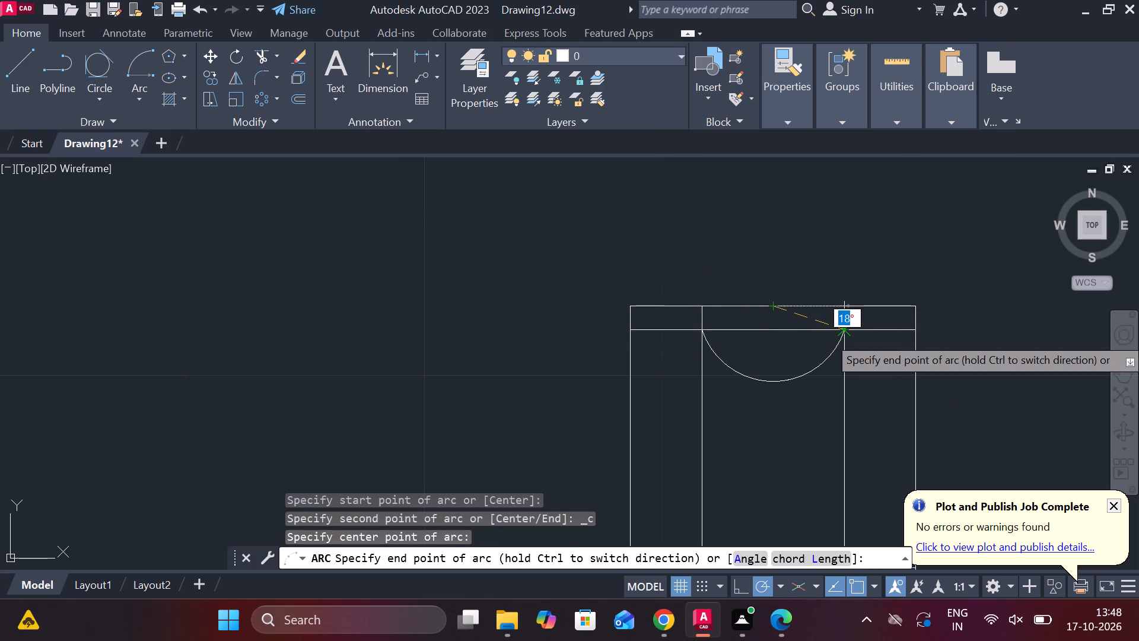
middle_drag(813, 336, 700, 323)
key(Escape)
Draw a three-point arc across the front view's middle panel between the upper guide line's intersections, peaking at the top edge.
key(space)
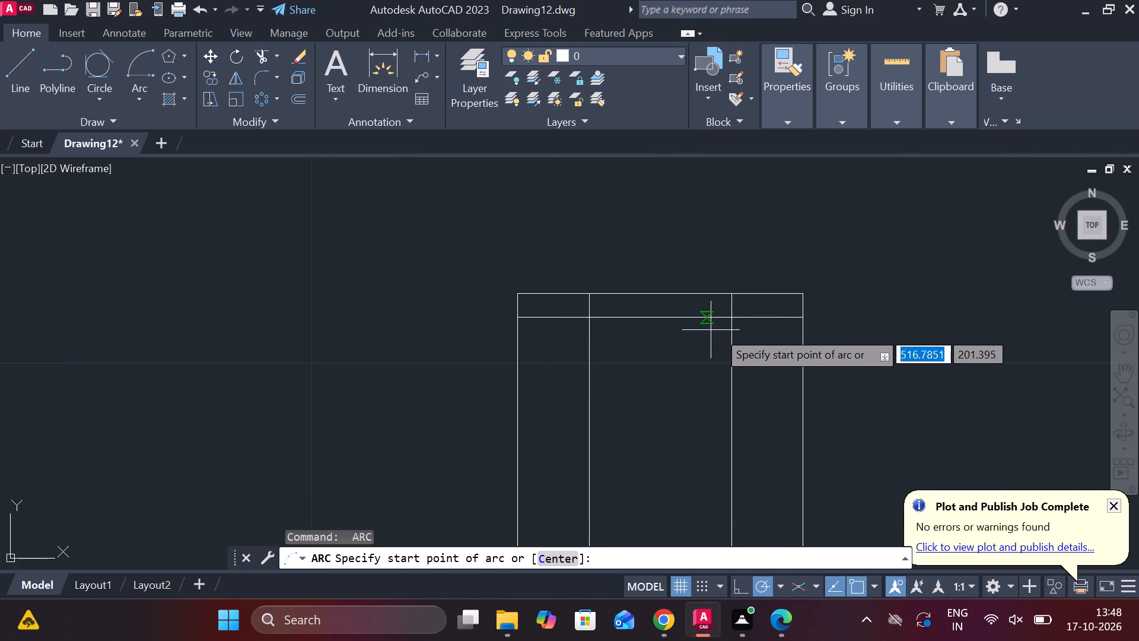
click(728, 321)
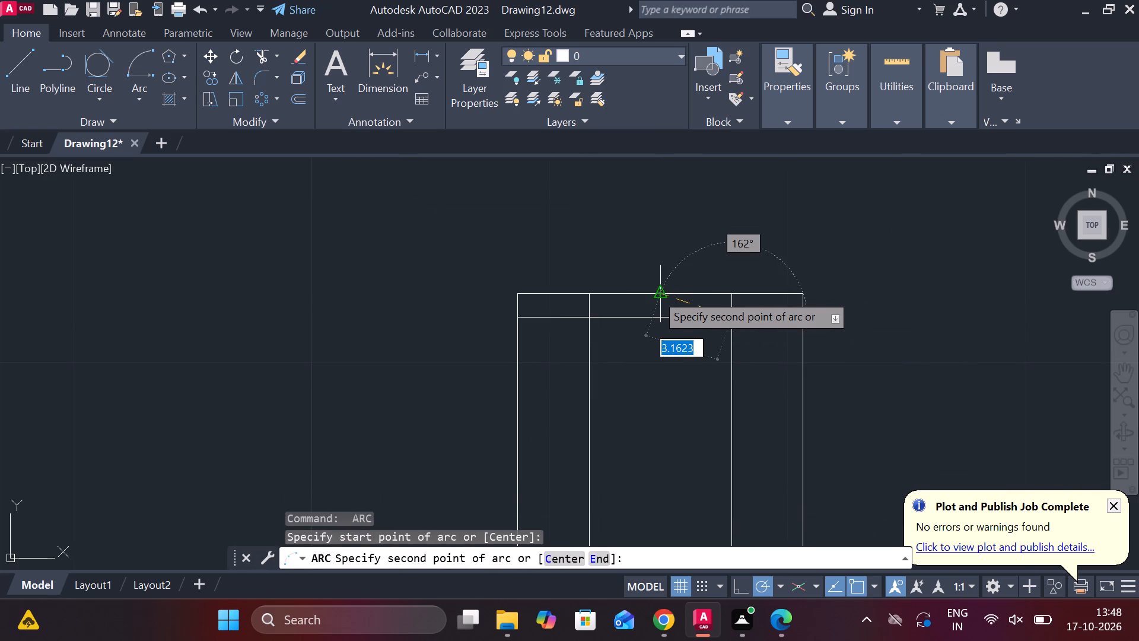
click(655, 293)
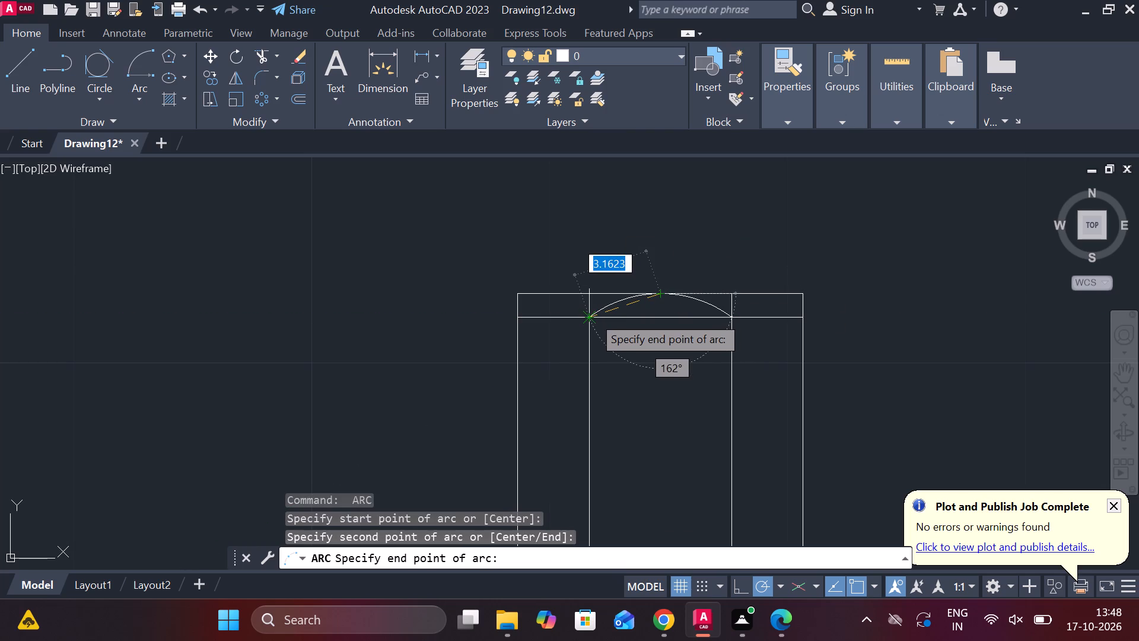
click(592, 315)
middle_drag(739, 275, 657, 283)
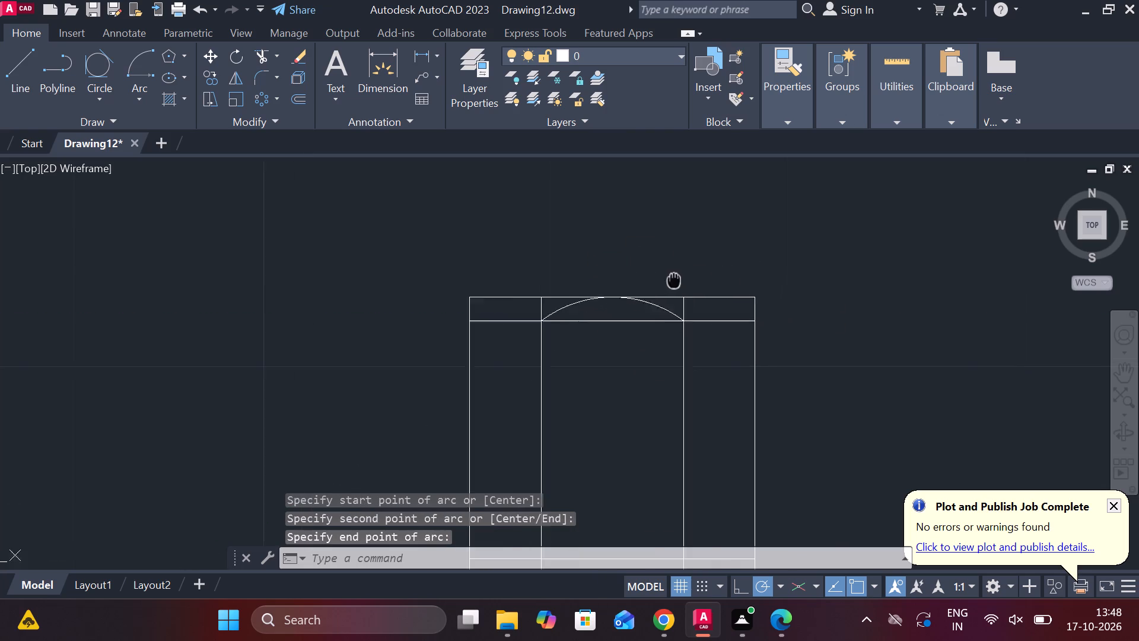
middle_drag(657, 283, 657, 283)
key(Escape)
Draw three-point arcs across both narrow side panels, from the upper guide line up to the top edge and back.
scroll(648, 302, up, 2)
key(space)
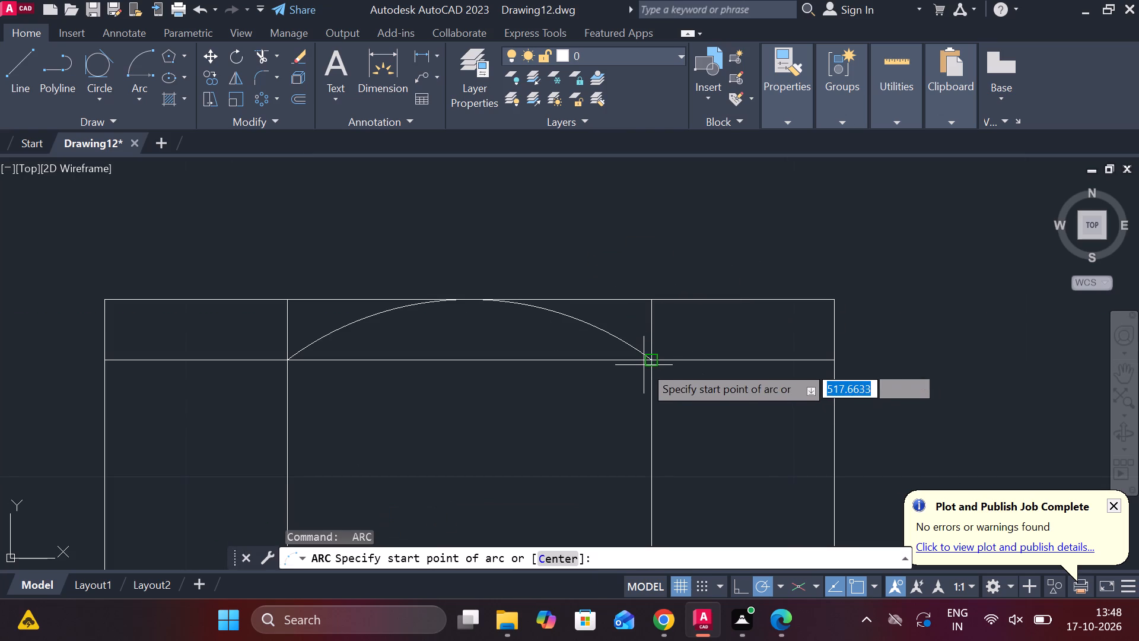
click(644, 365)
click(738, 297)
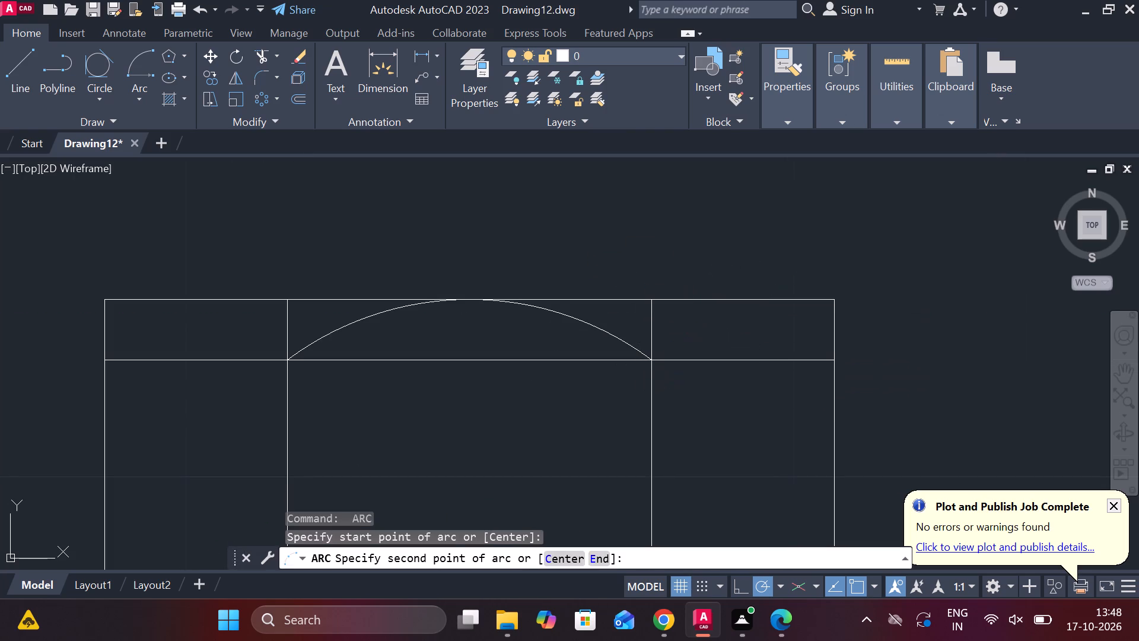
click(832, 369)
scroll(867, 328, down, 2)
scroll(677, 377, up, 1)
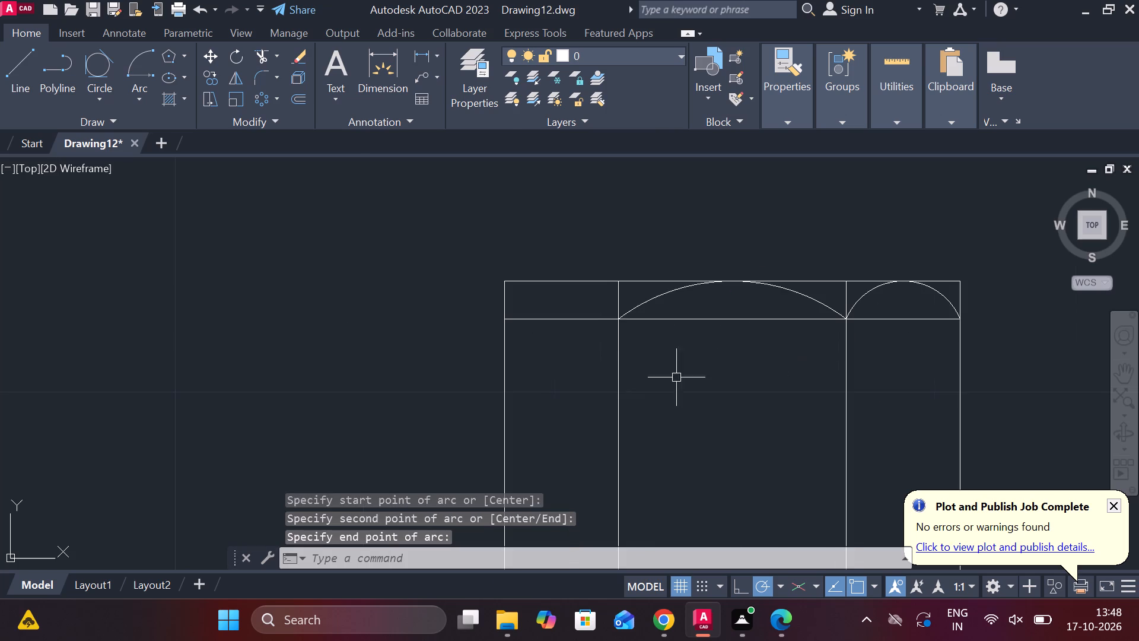
key(space)
click(621, 315)
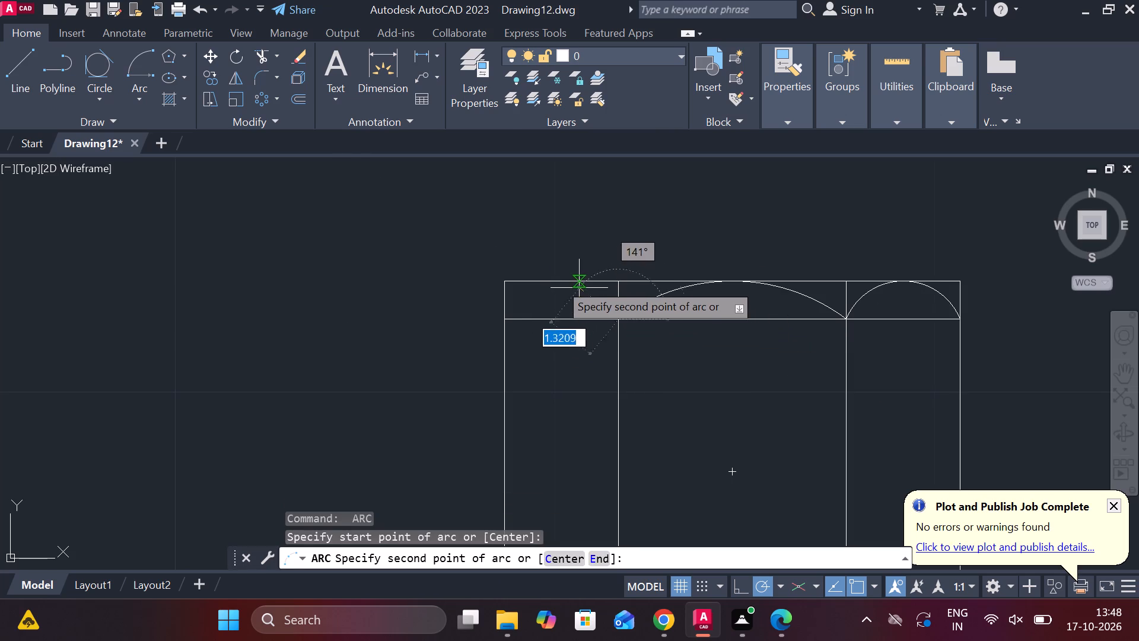
click(564, 280)
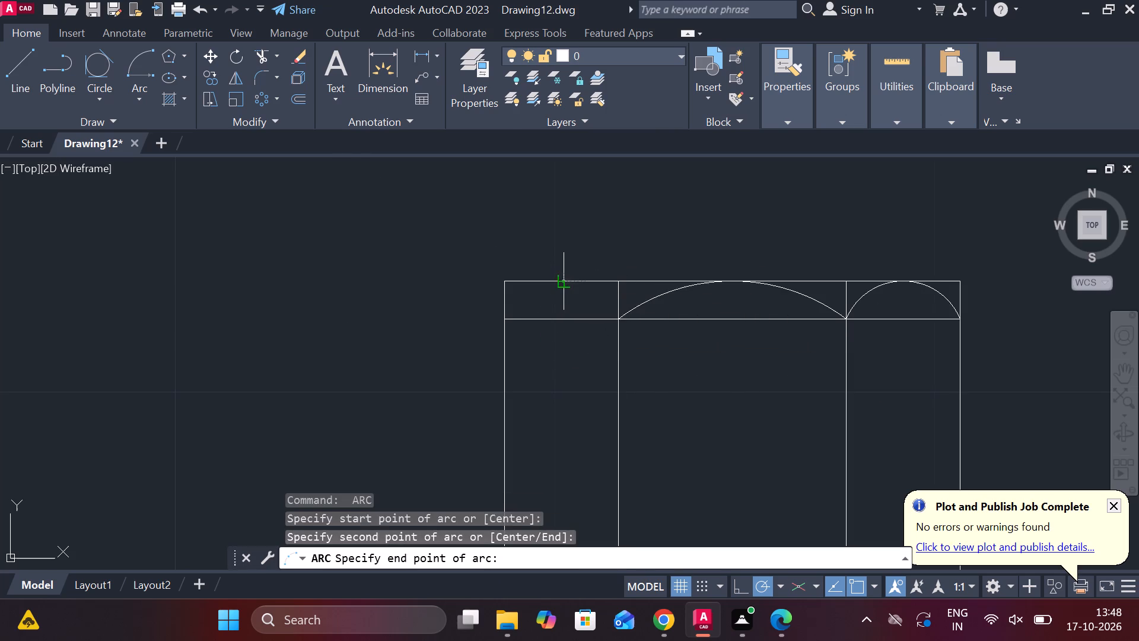
click(507, 323)
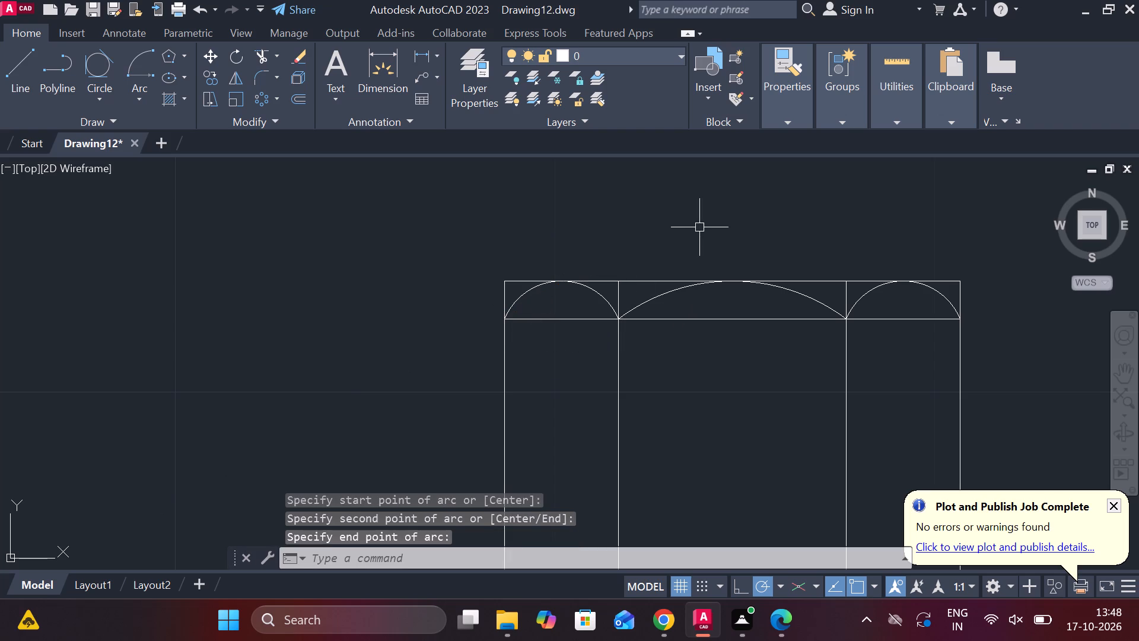
key(Escape)
scroll(699, 227, down, 3)
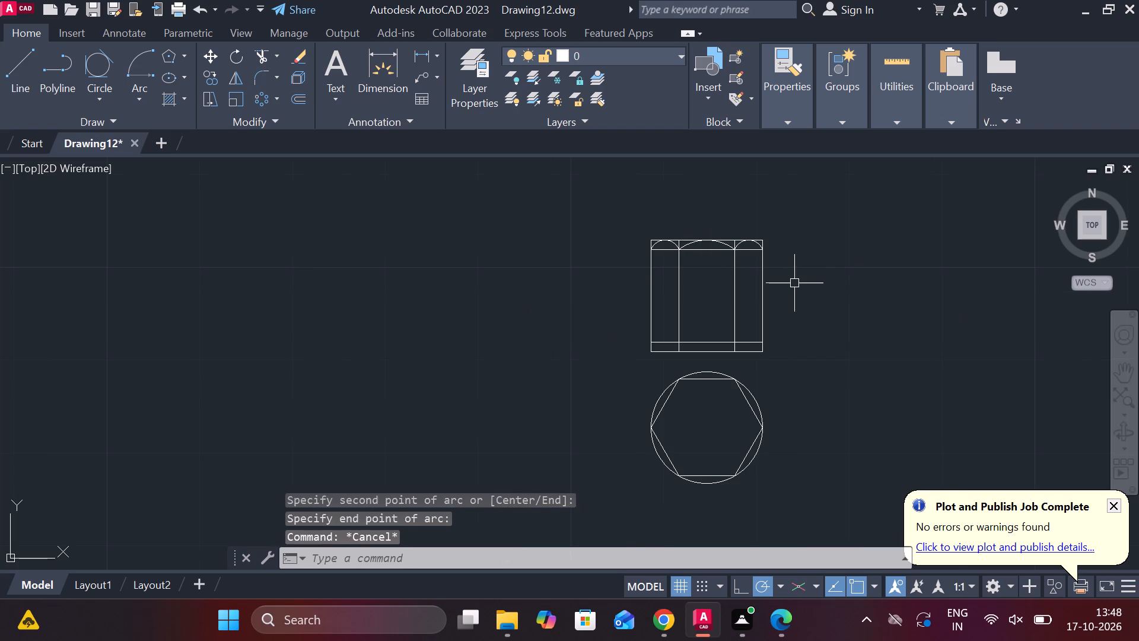
key(Escape)
Mirror the three top arcs about the horizontal line through the vertical lines' midpoints, keeping the originals.
scroll(747, 243, up, 2)
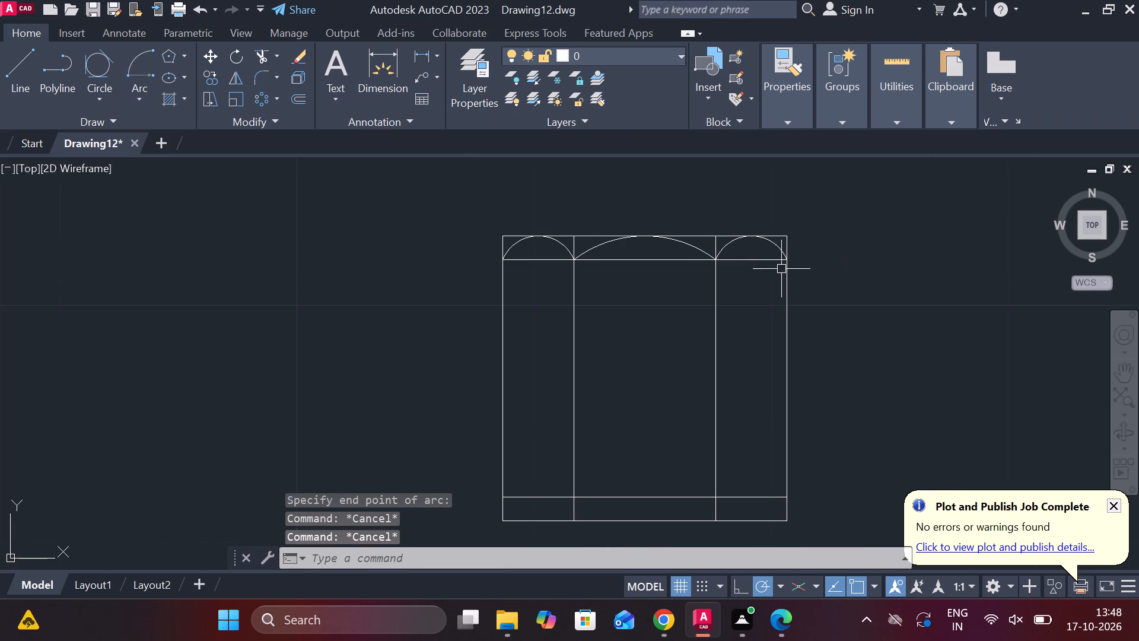
click(779, 248)
click(701, 245)
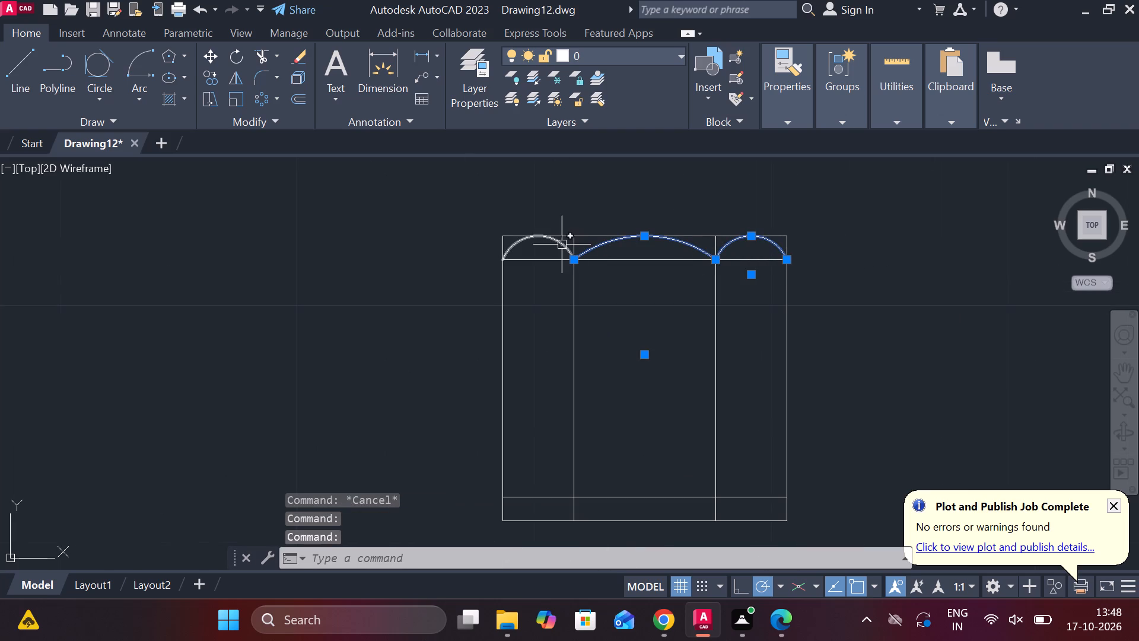
click(562, 245)
text(MI)
key(Return)
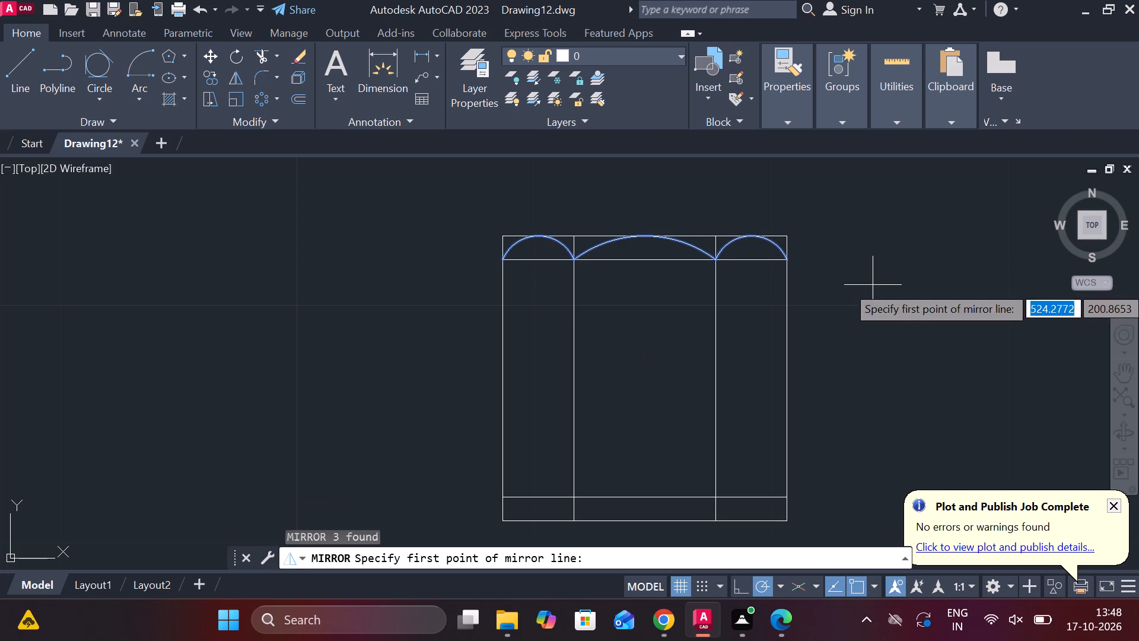
click(717, 380)
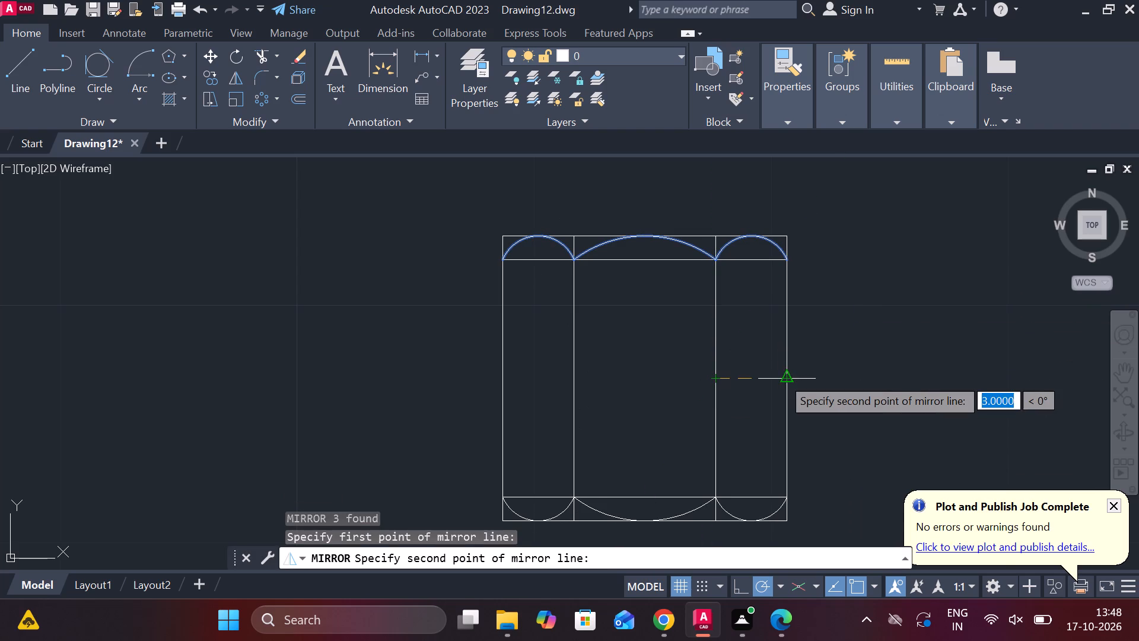
click(781, 377)
click(829, 442)
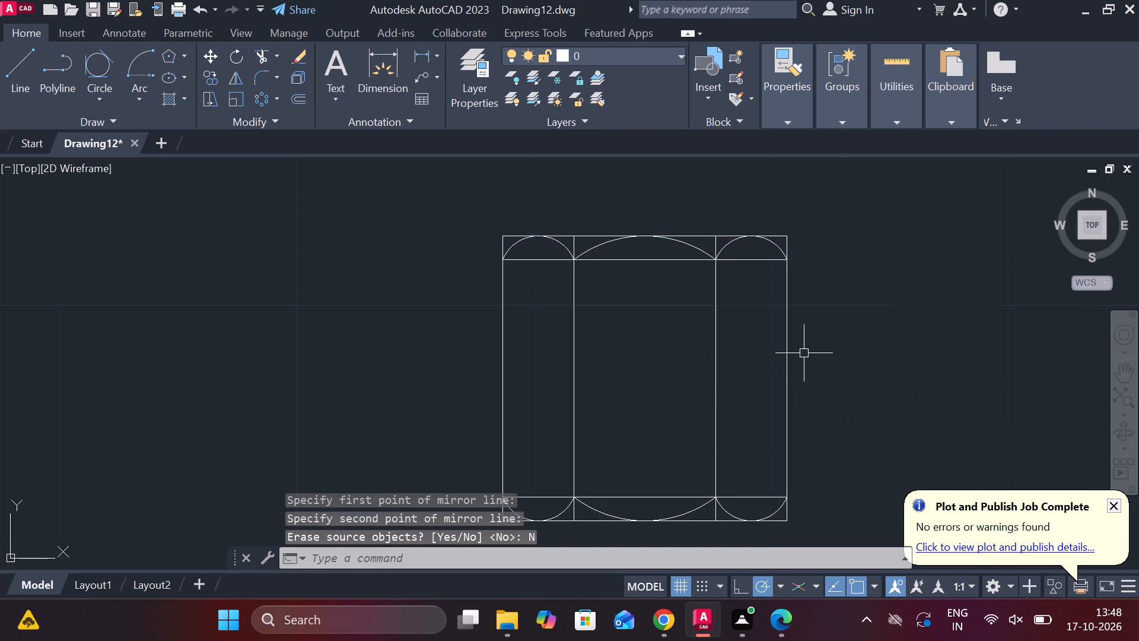
Trim the front view's two upper outer corners back to the side arcs.
scroll(804, 353, down, 4)
scroll(817, 348, up, 1)
middle_drag(817, 348, 667, 310)
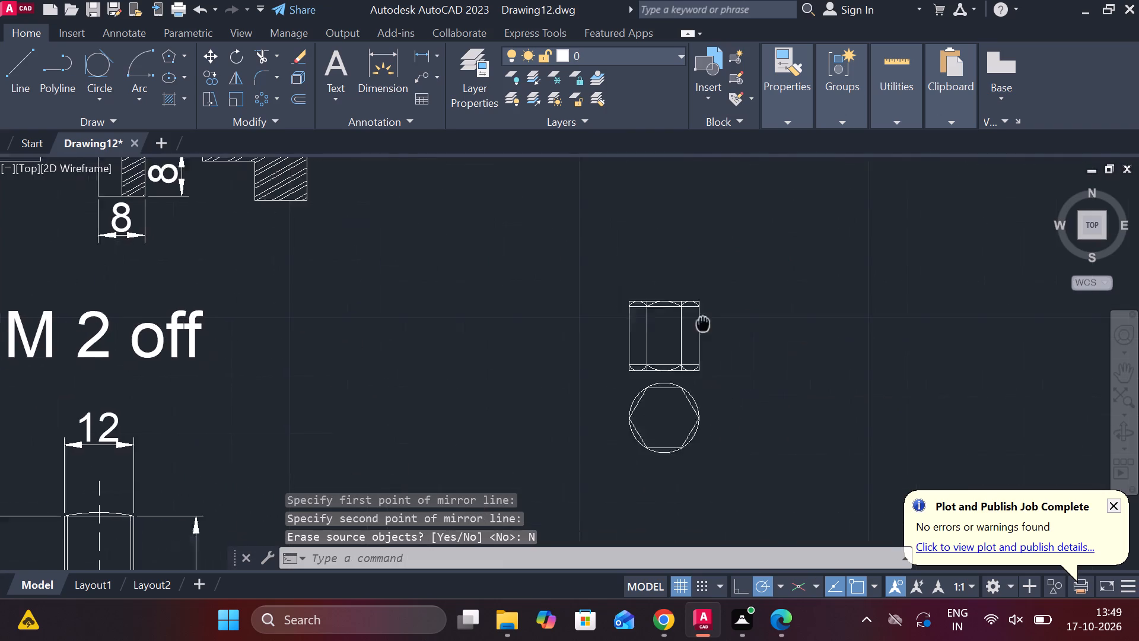
middle_drag(667, 310, 576, 287)
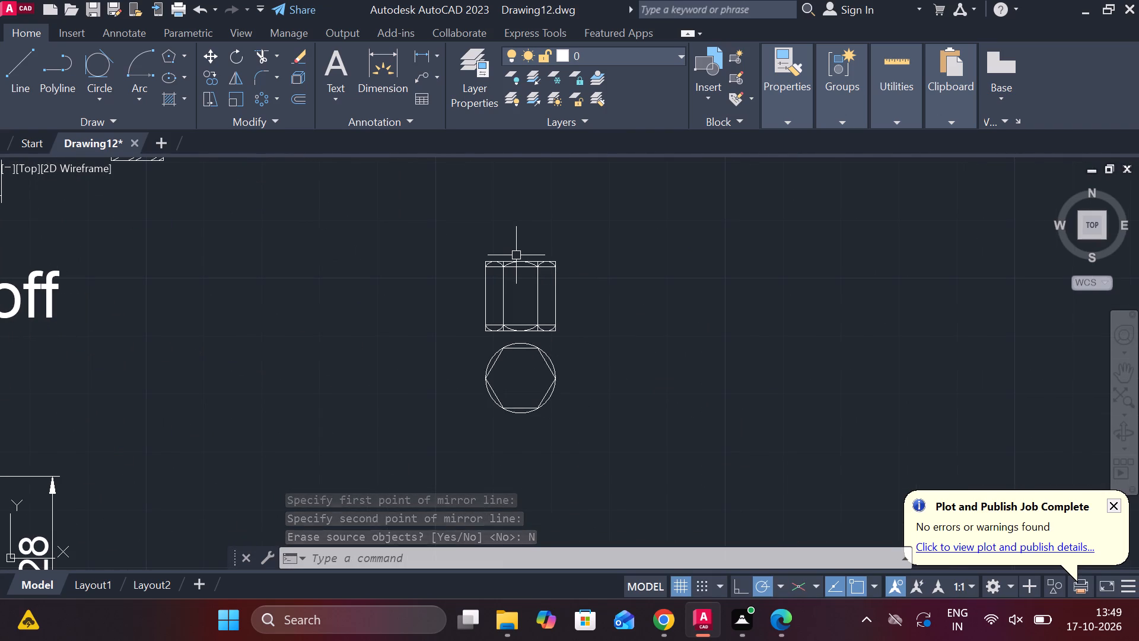
scroll(497, 259, up, 4)
scroll(550, 240, up, 1)
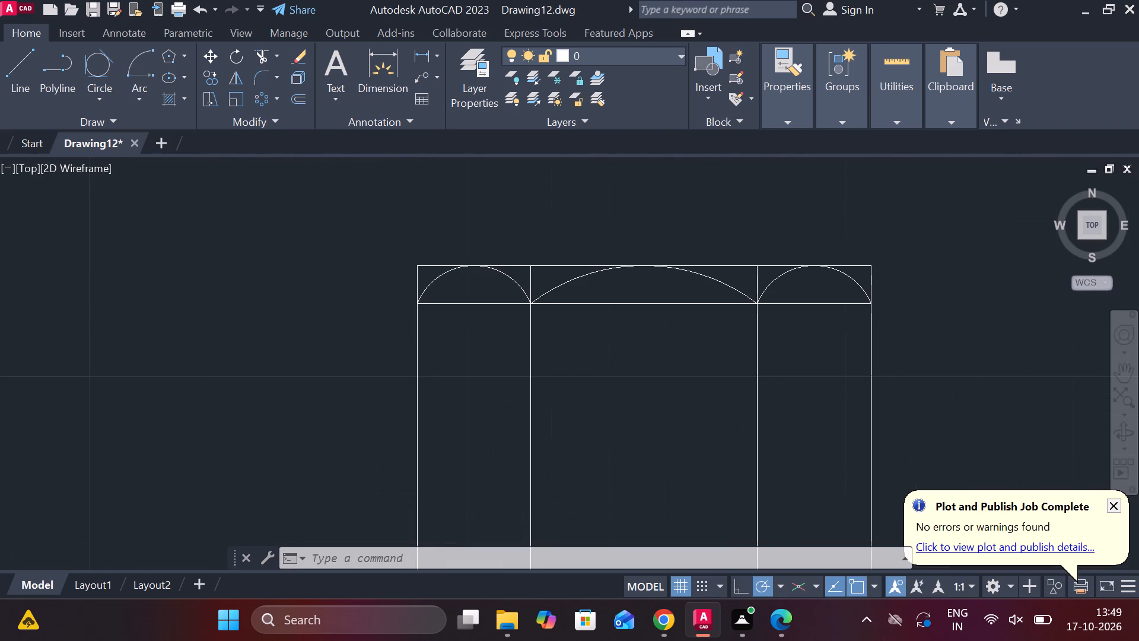
key(Escape)
text(TR)
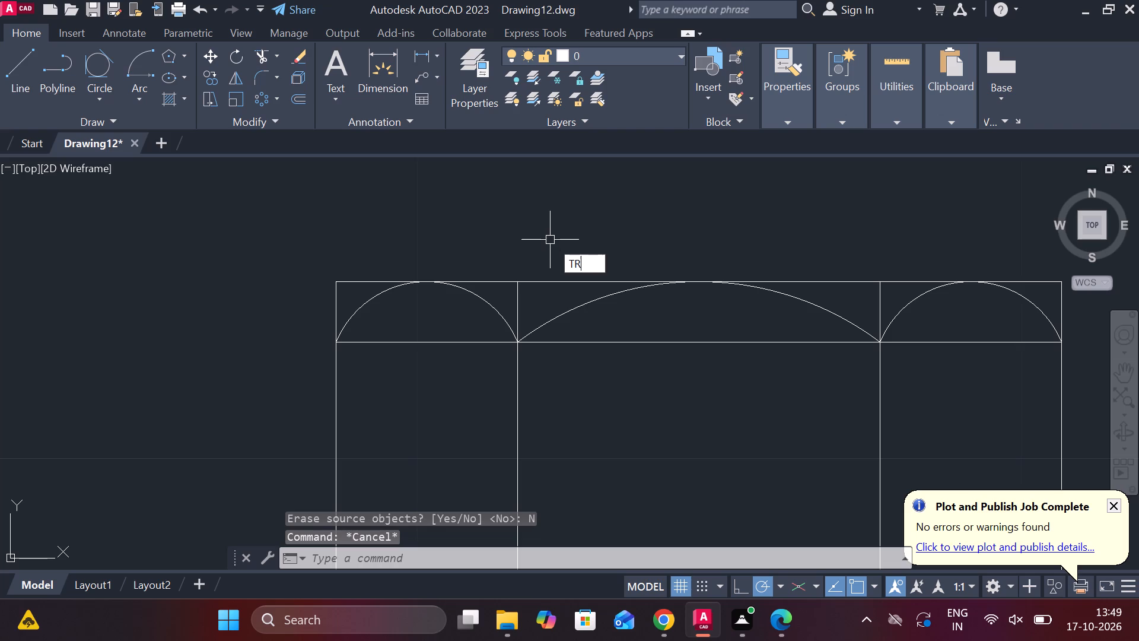
key(space)
drag(345, 255, 327, 309)
click(327, 309)
click(477, 177)
middle_drag(556, 183, 191, 160)
drag(656, 232, 721, 294)
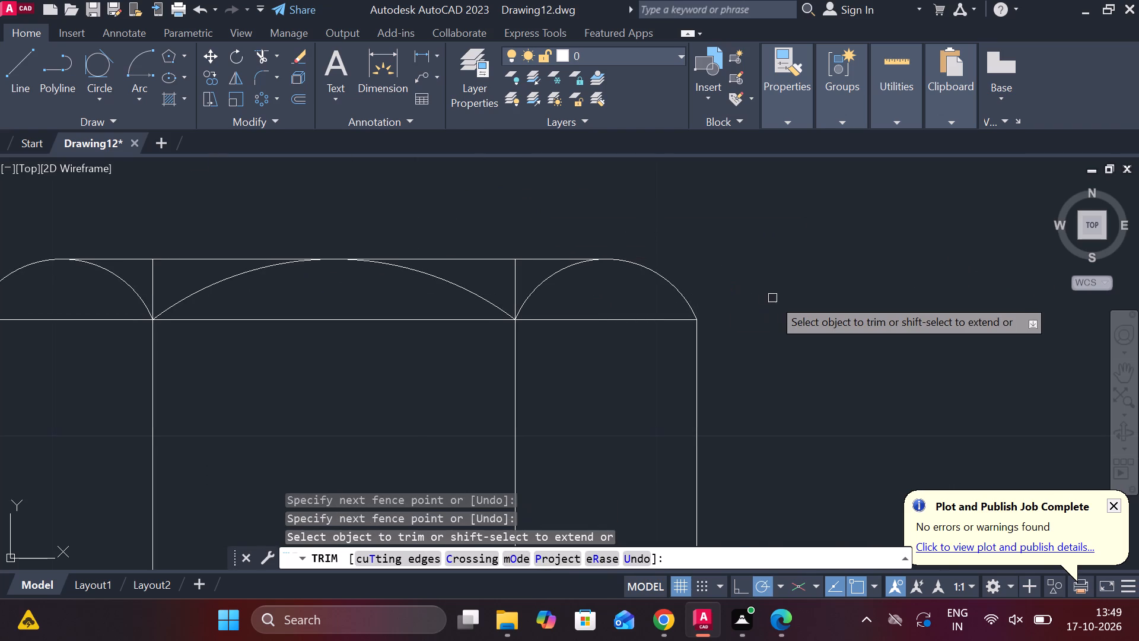
Trim the front view's two lower outer corners back to the mirrored side arcs.
scroll(772, 298, down, 2)
middle_drag(804, 303, 823, 122)
scroll(416, 429, up, 2)
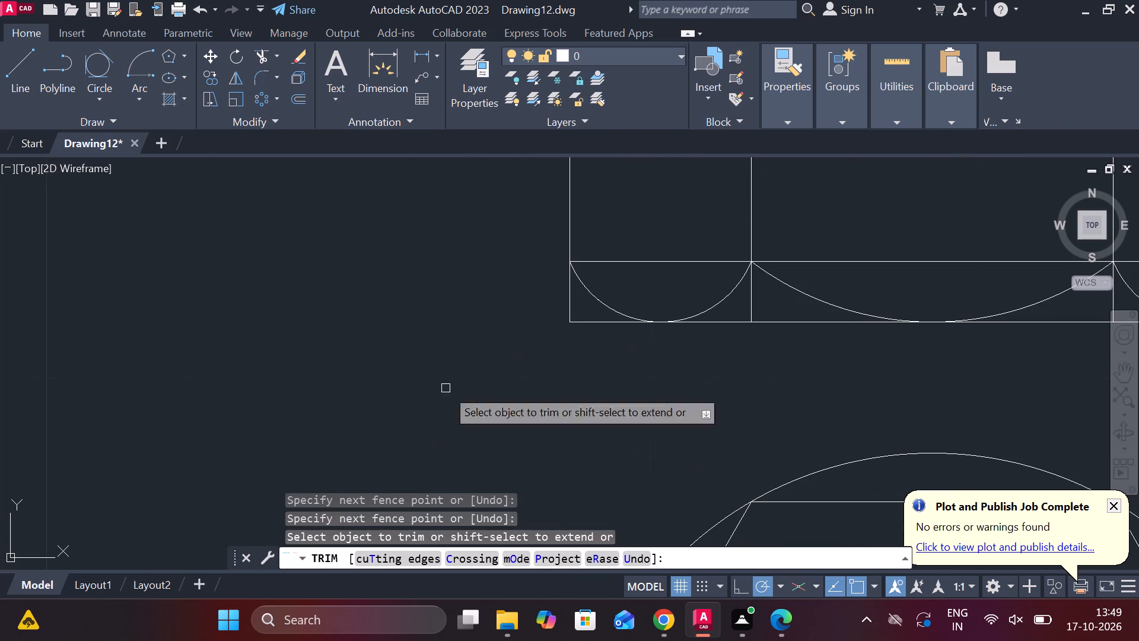
drag(530, 296, 587, 329)
drag(602, 335, 612, 343)
scroll(615, 349, down, 1)
middle_drag(615, 349, 568, 351)
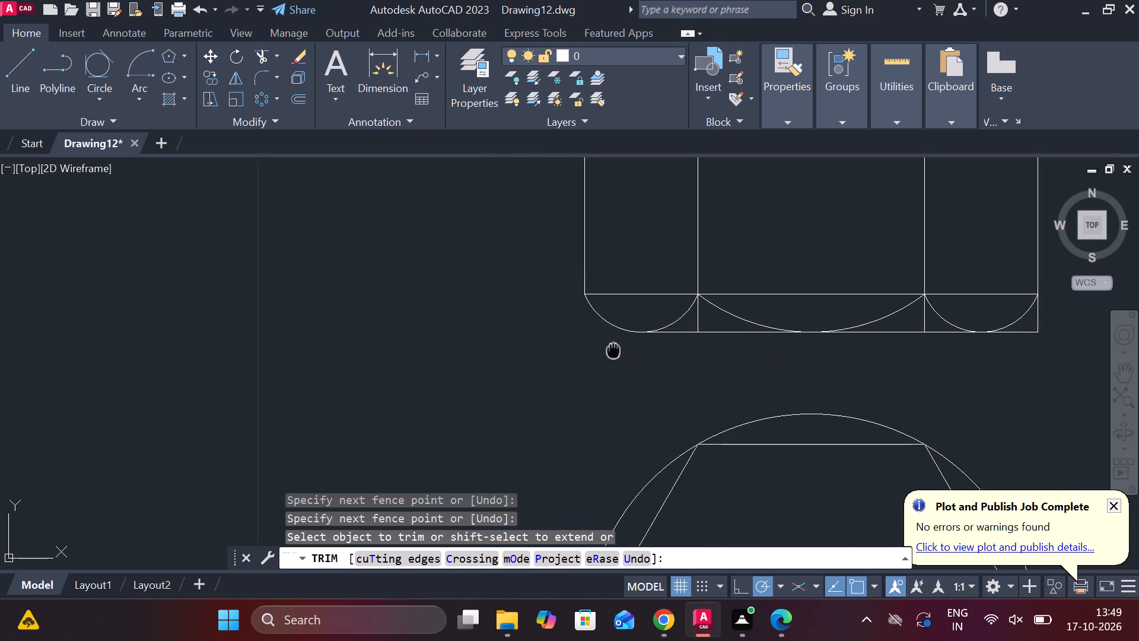
middle_drag(568, 351, 445, 356)
drag(900, 322, 850, 342)
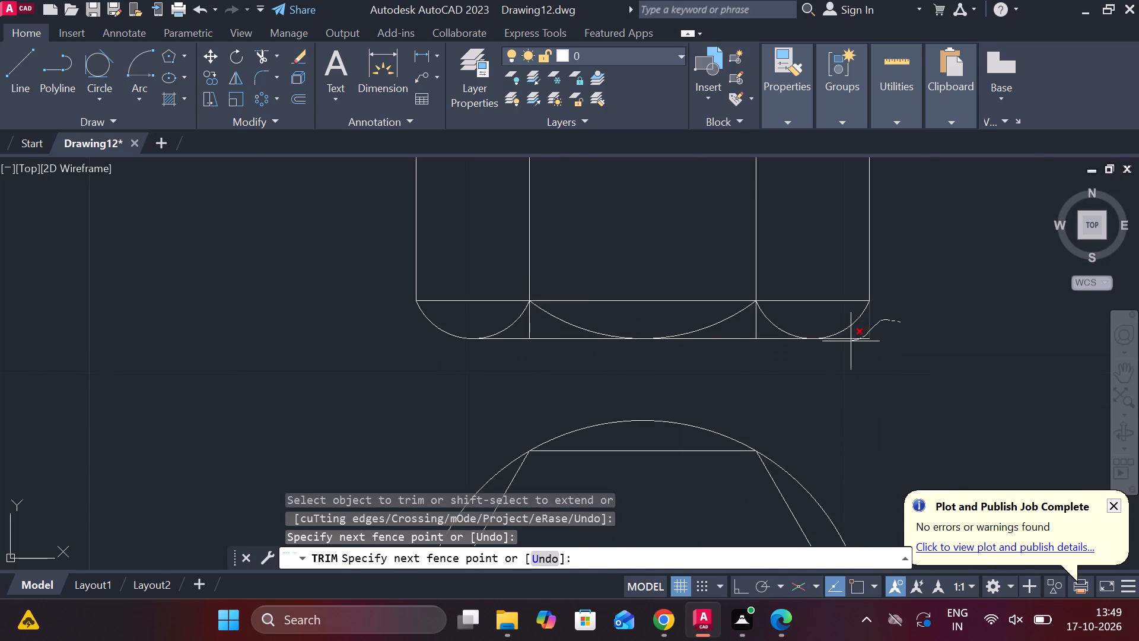
drag(850, 342, 848, 342)
scroll(942, 361, down, 2)
middle_drag(961, 357, 693, 297)
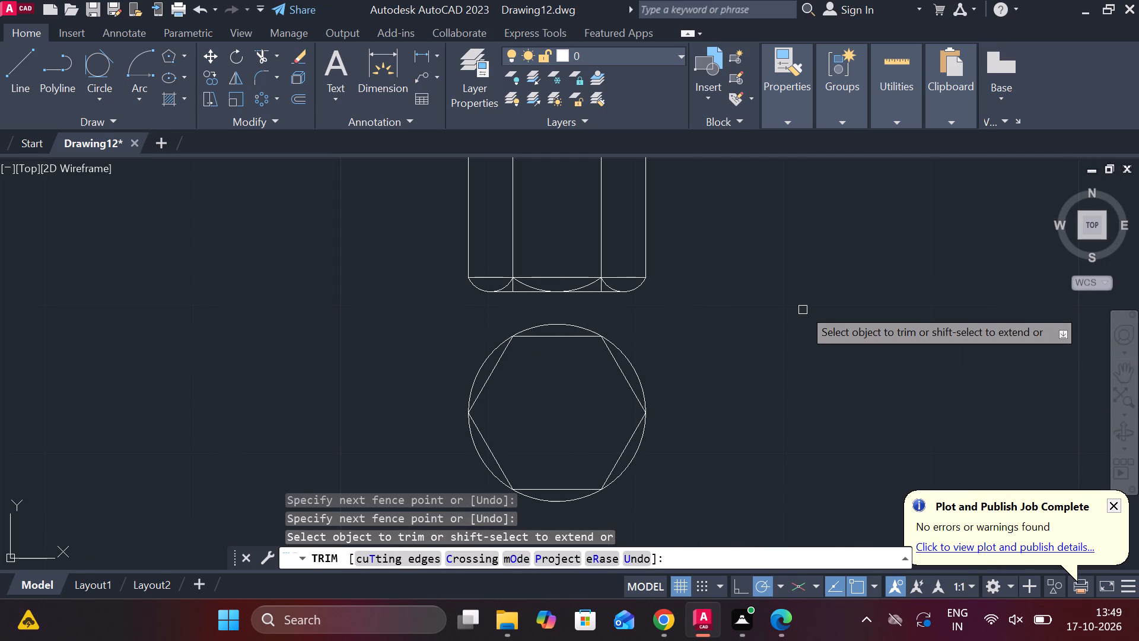
scroll(804, 283, down, 1)
middle_drag(765, 258, 728, 371)
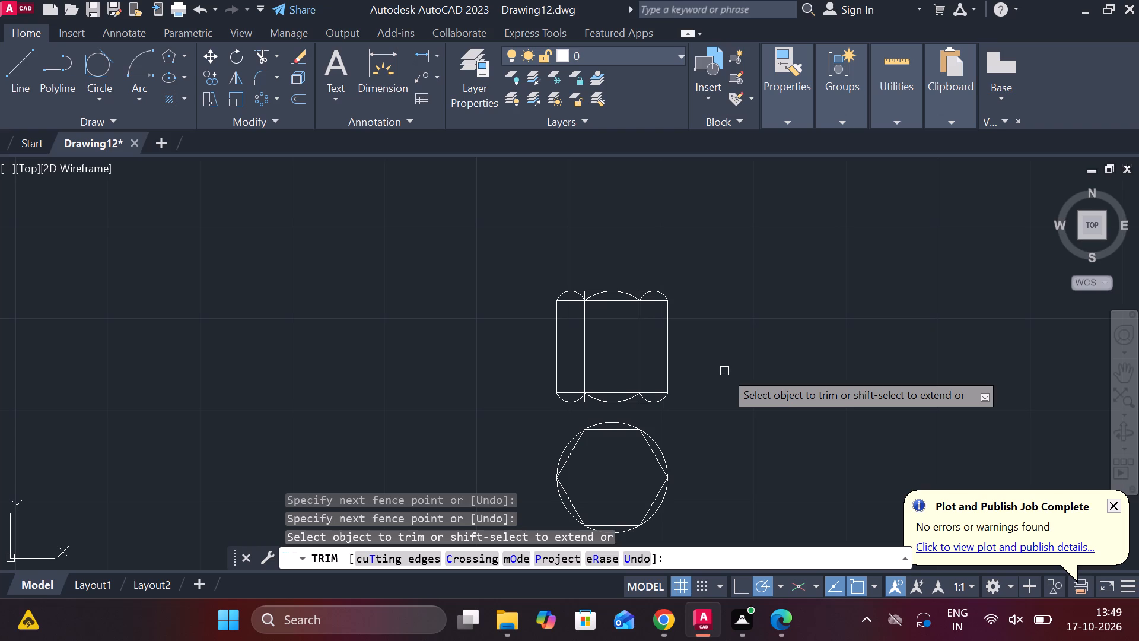
key(Escape)
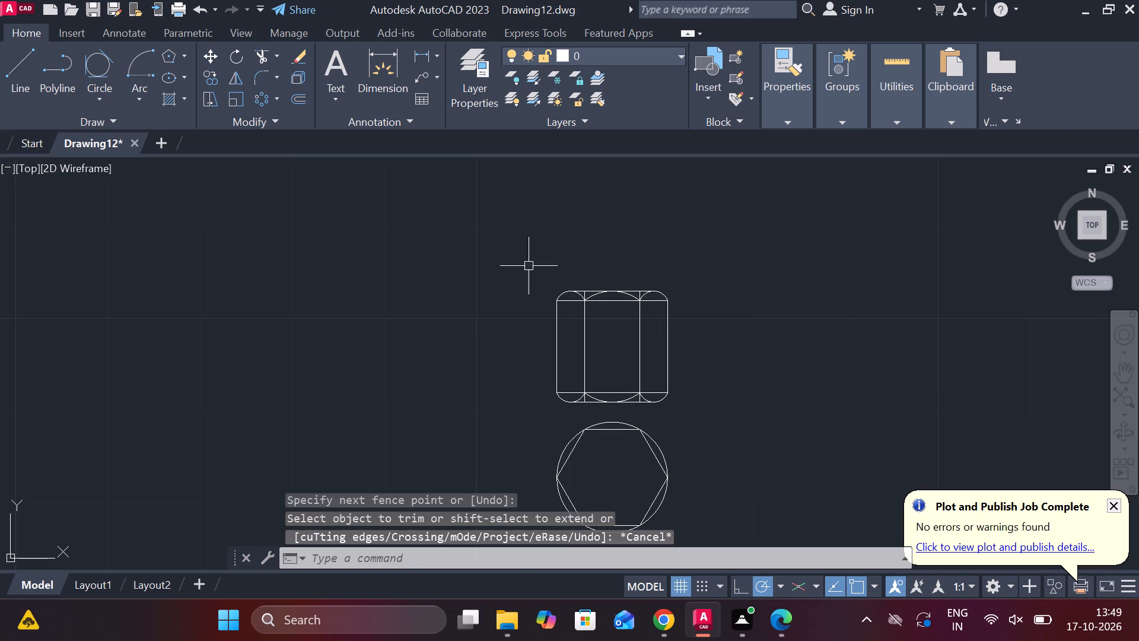
Copy the whole front view straight up by about 17.4, placing the duplicate above the original.
click(470, 253)
click(720, 413)
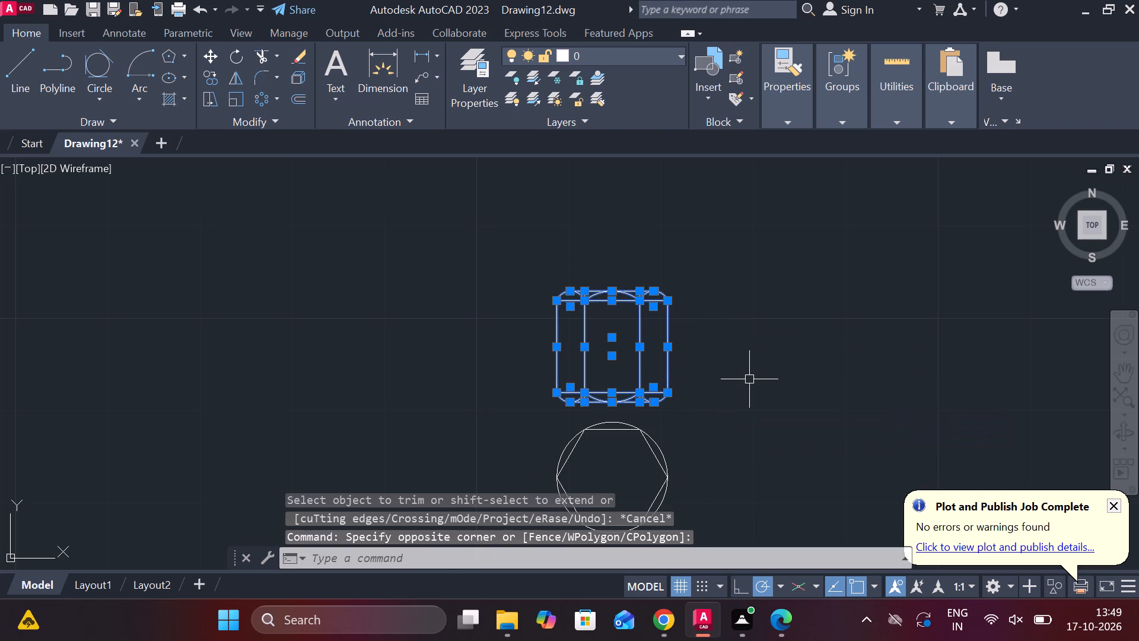
text(CO)
key(Return)
click(749, 379)
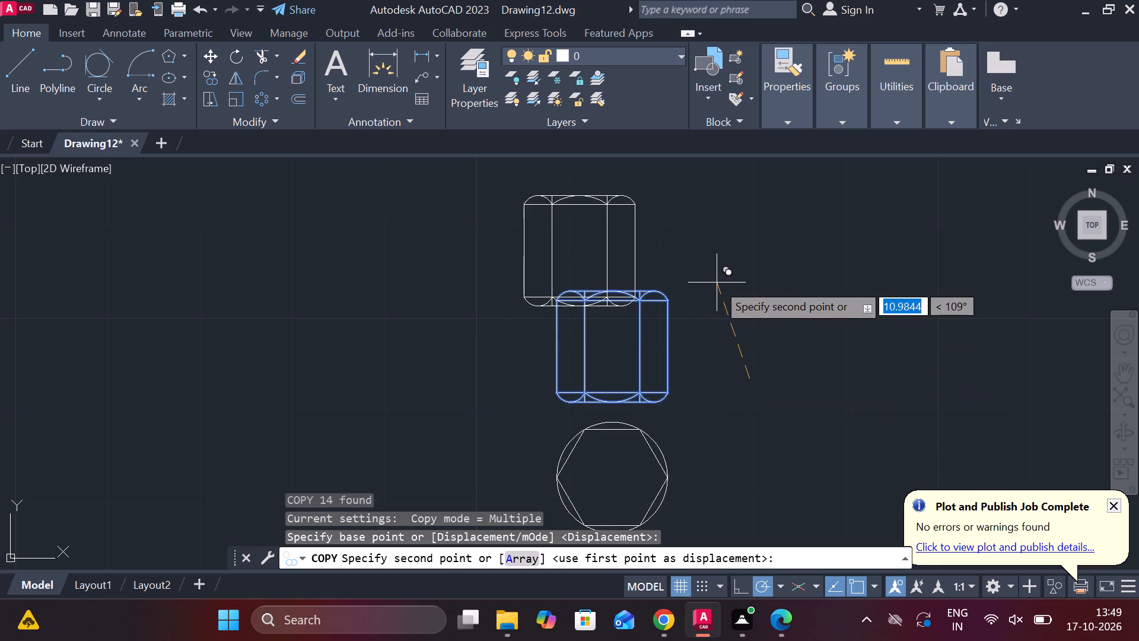
click(744, 216)
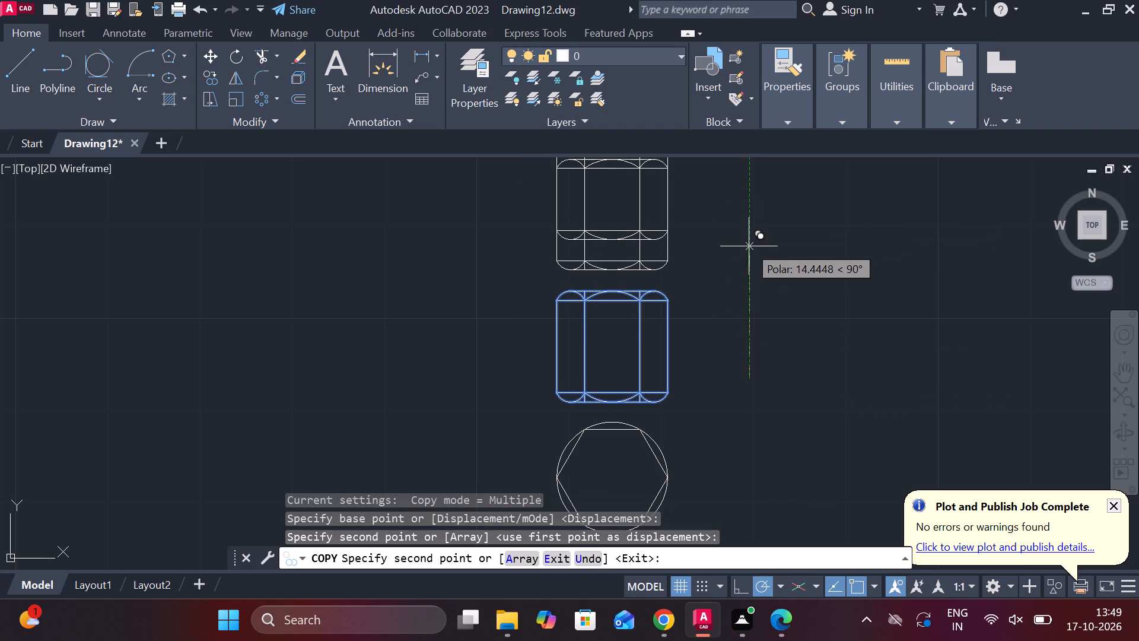
key(Escape)
middle_drag(763, 261, 772, 310)
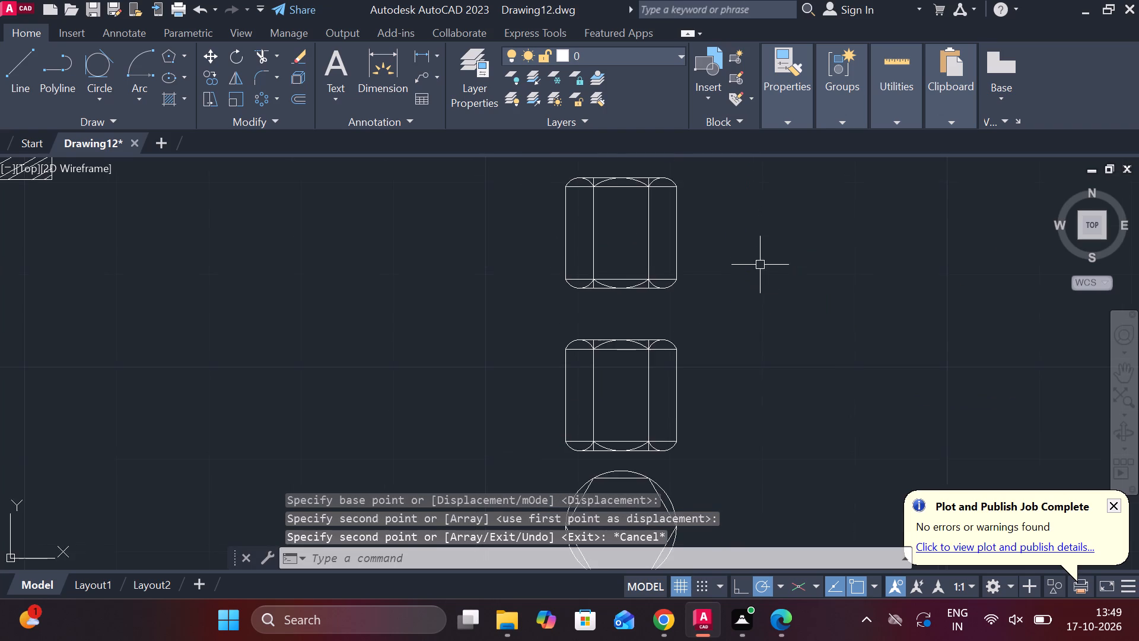
middle_drag(765, 265, 771, 338)
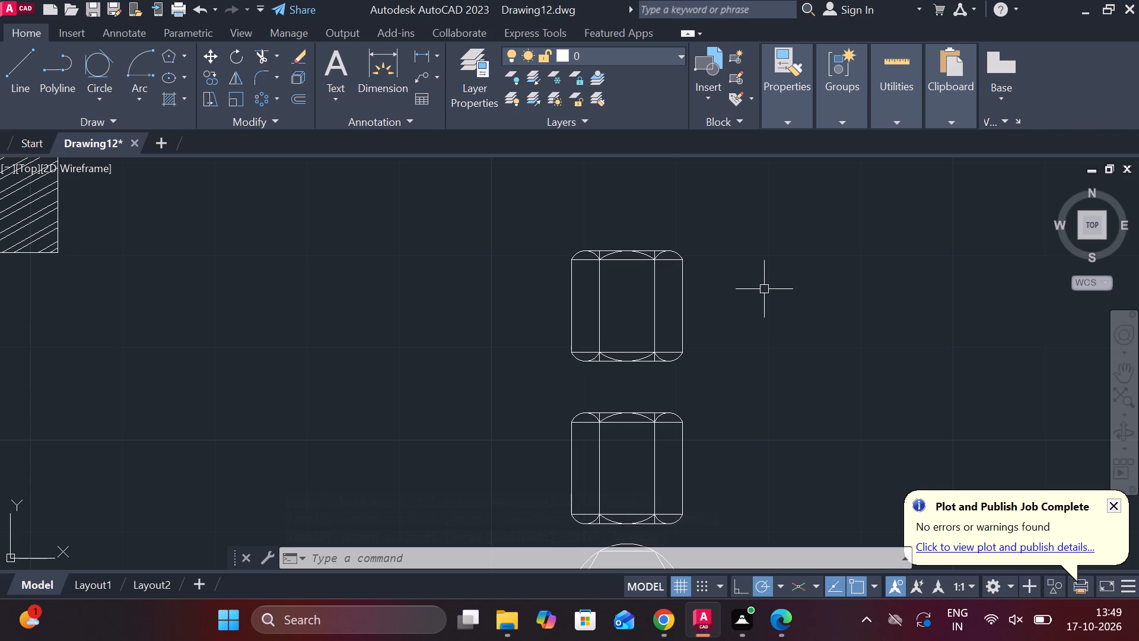
Draw a horizontal line about 13 long from the upper view's left-edge midpoint across and past its right edge.
scroll(619, 247, up, 1)
key(l)
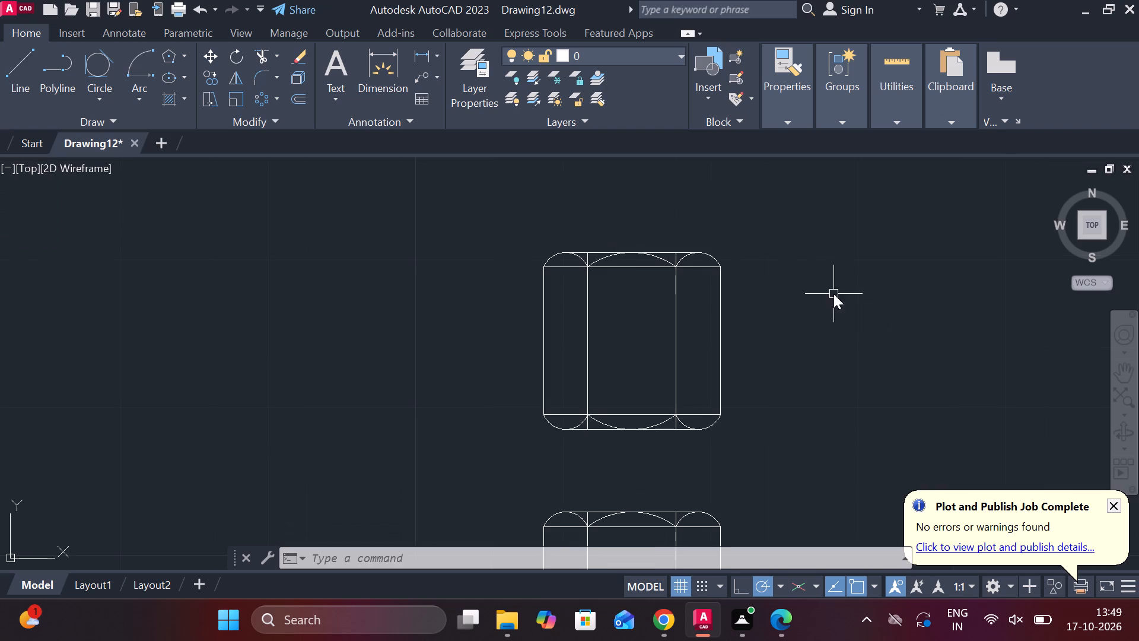
key(Return)
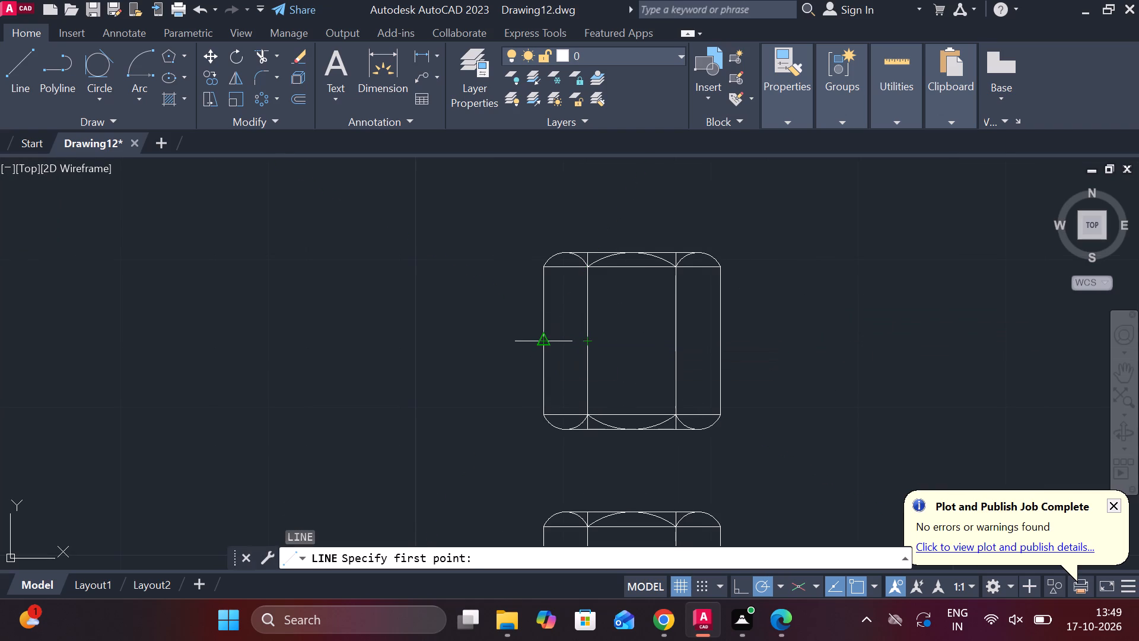
click(544, 346)
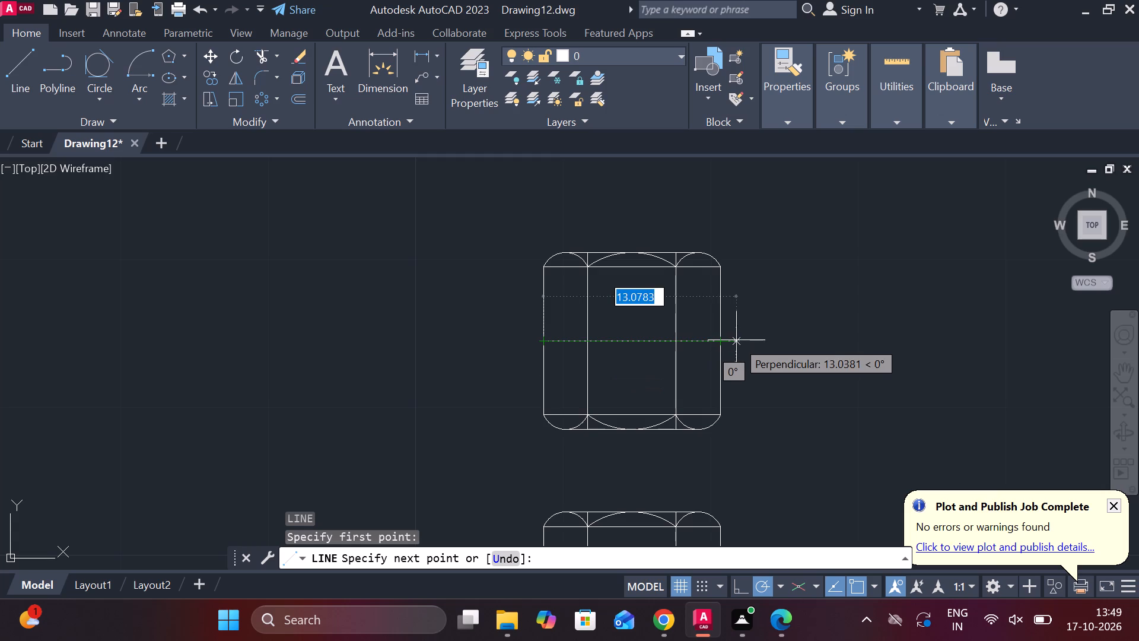
click(736, 340)
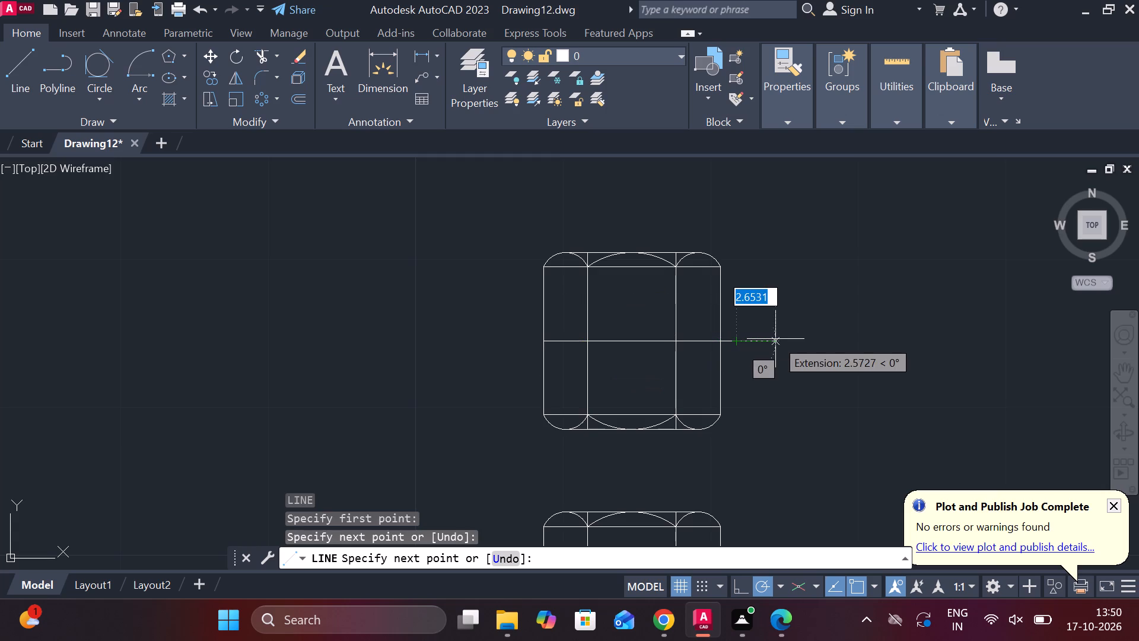
key(Escape)
Offset the horizontal middle line of the upper view by 1.5 upward and 1.5 downward.
scroll(775, 342, up, 2)
key(o)
key(Return)
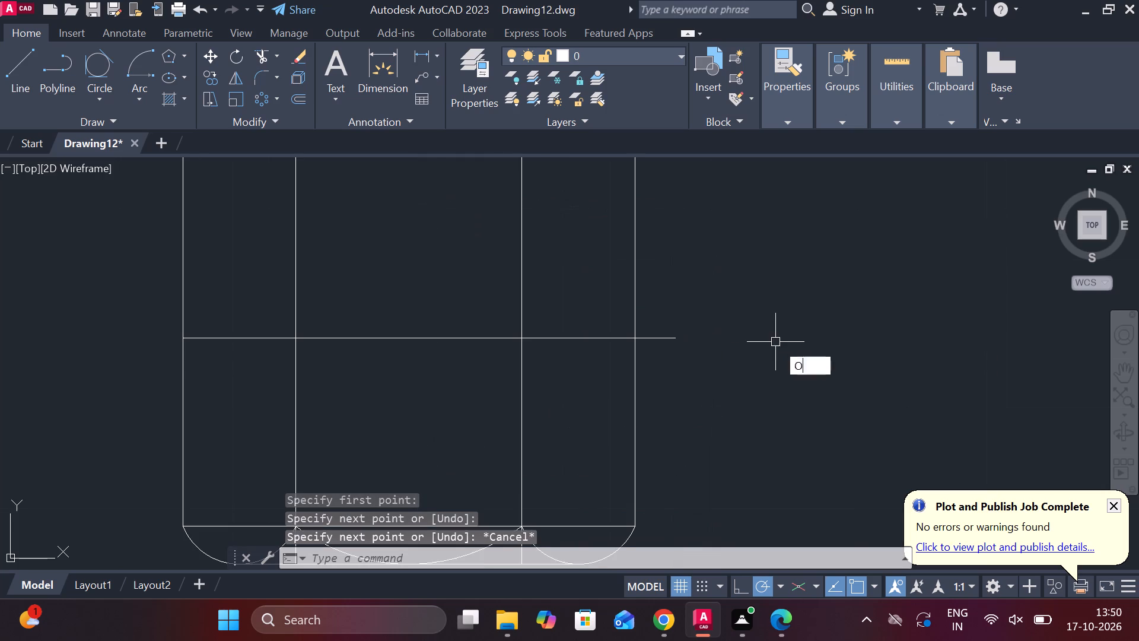
key(Return)
click(663, 339)
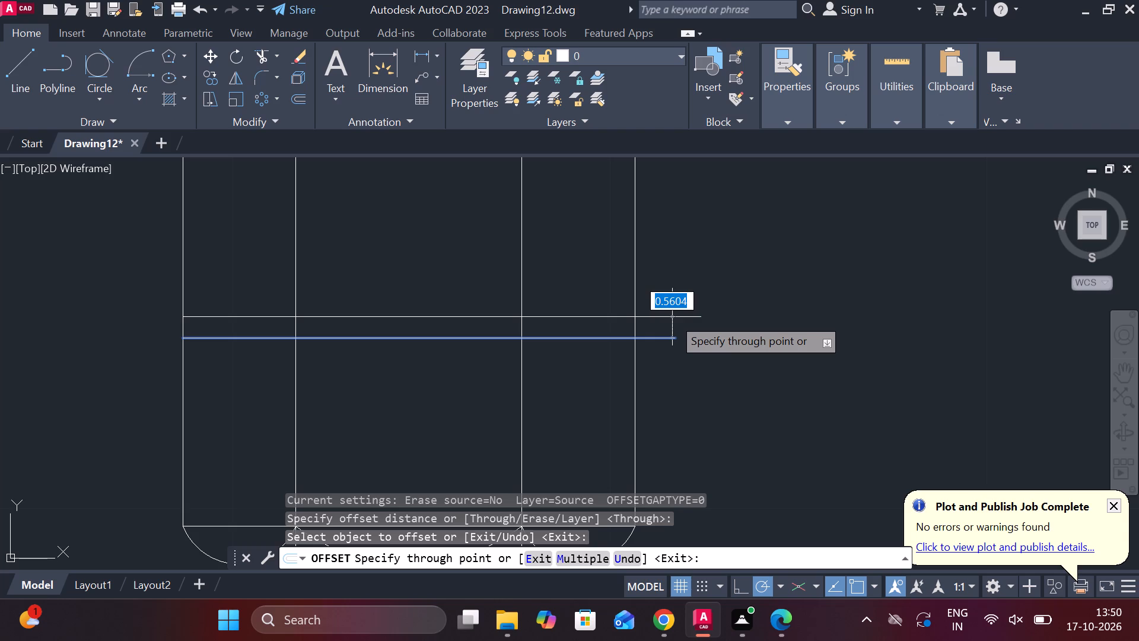
key(1)
key(period)
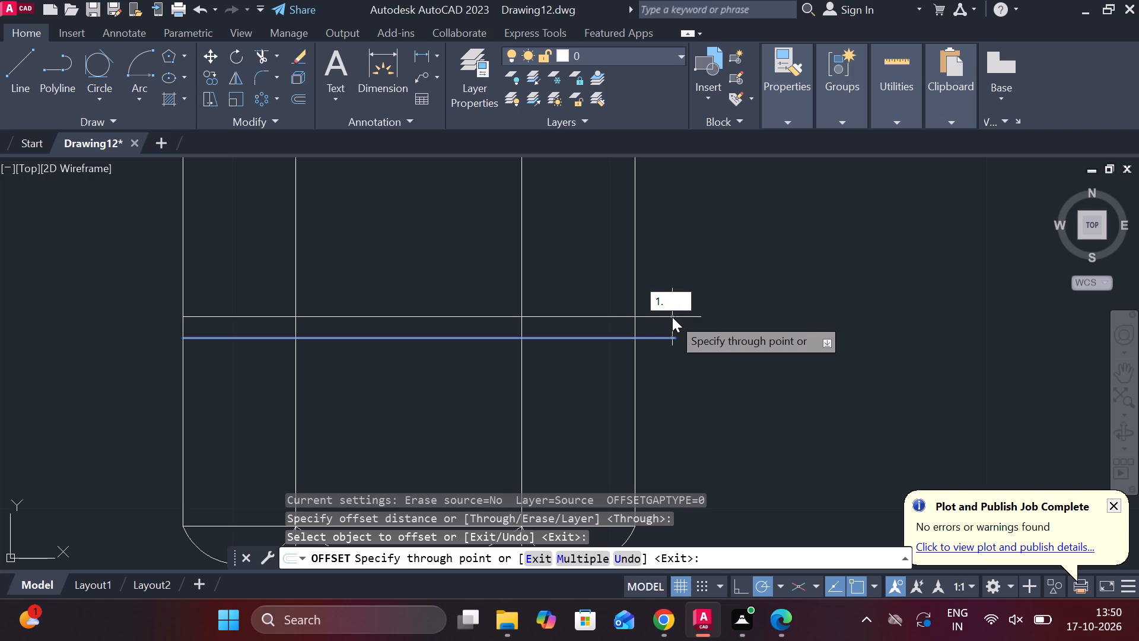
key(5)
key(Return)
click(672, 337)
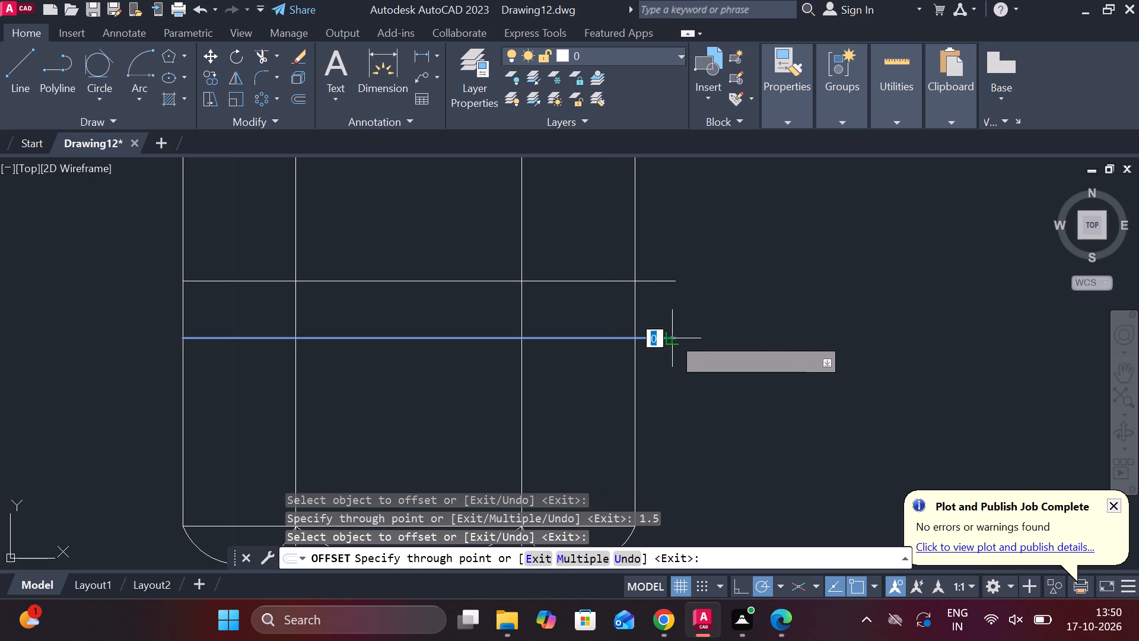
text(1.)
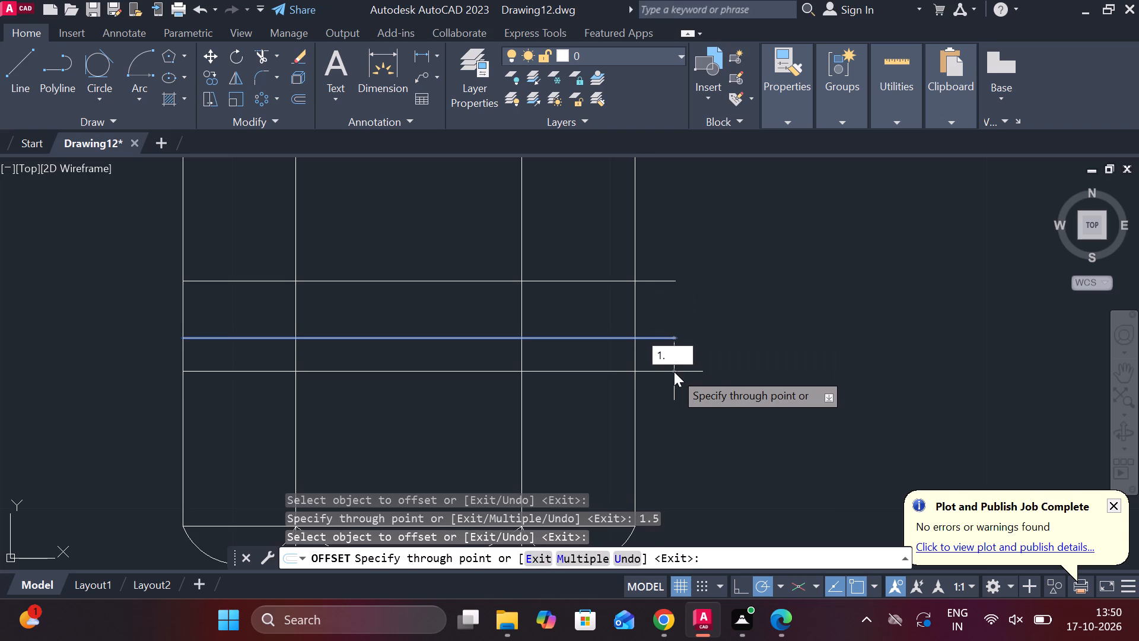
key(5)
key(Return)
scroll(674, 372, down, 2)
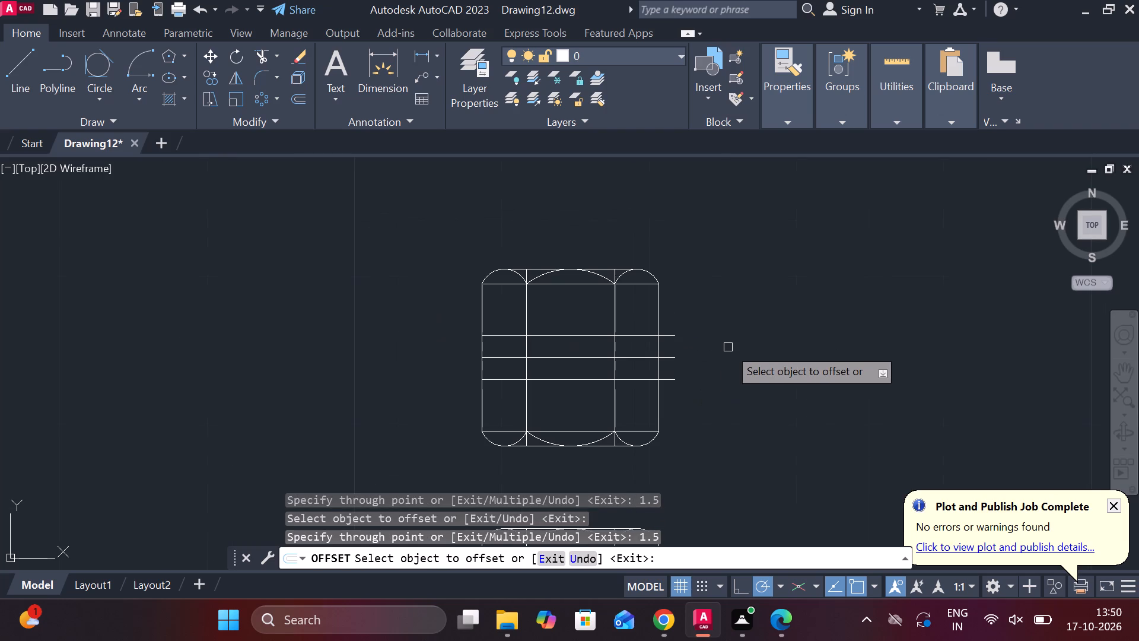
key(Escape)
Trim away the middle line and all vertical line portions between the two offset lines.
text(TR)
key(space)
drag(693, 357, 686, 358)
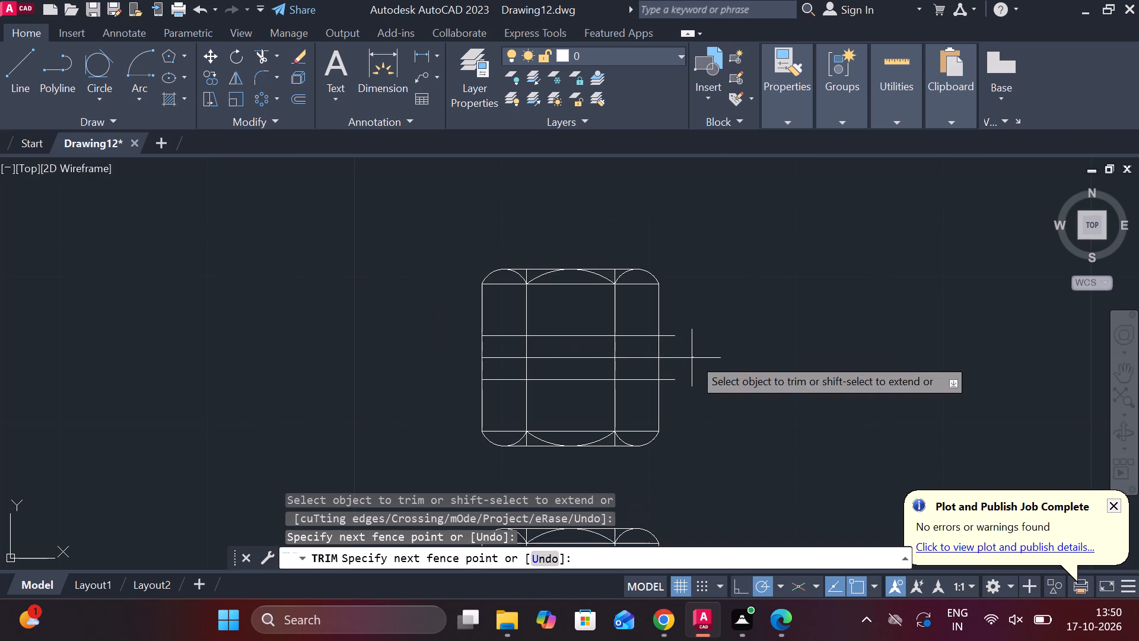
drag(686, 358, 459, 354)
click(518, 350)
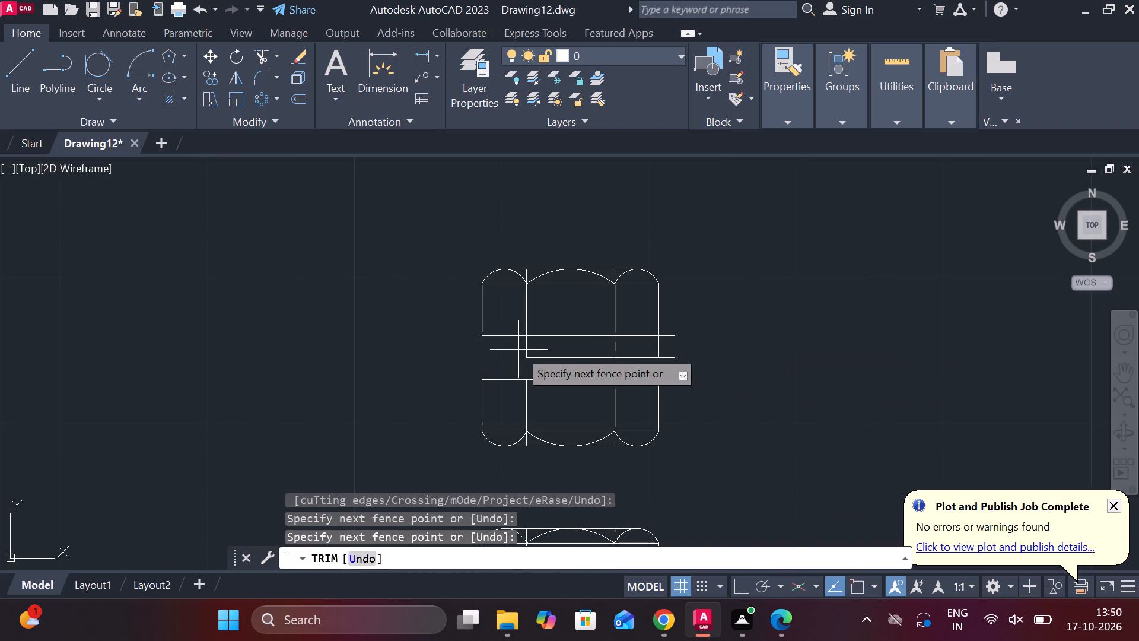
click(536, 350)
drag(552, 361, 570, 361)
click(640, 361)
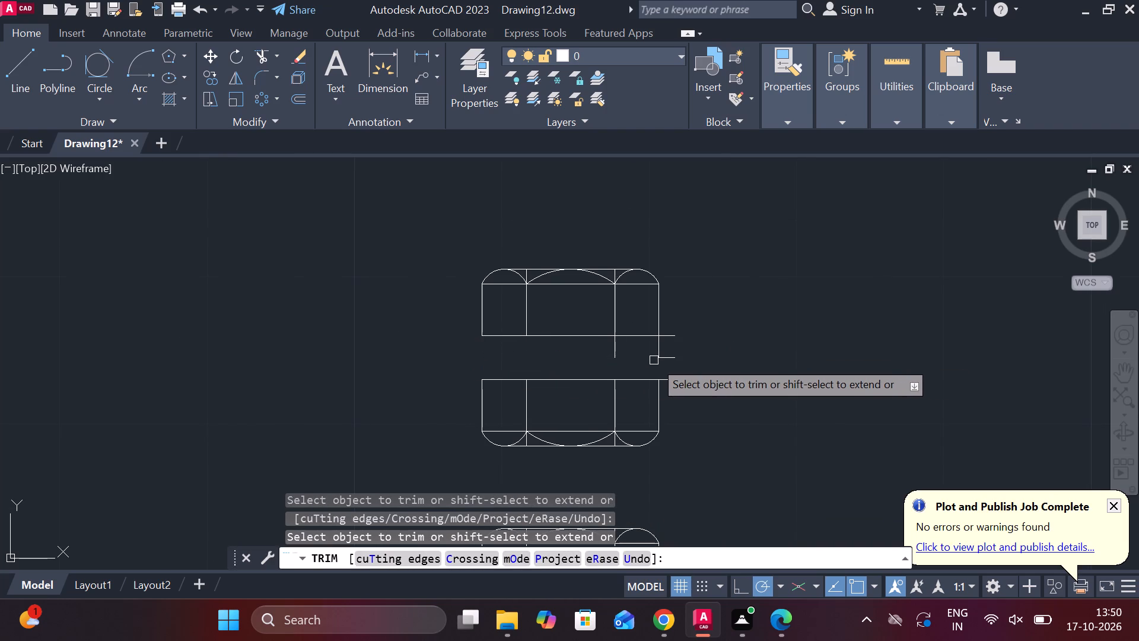
click(665, 360)
click(662, 348)
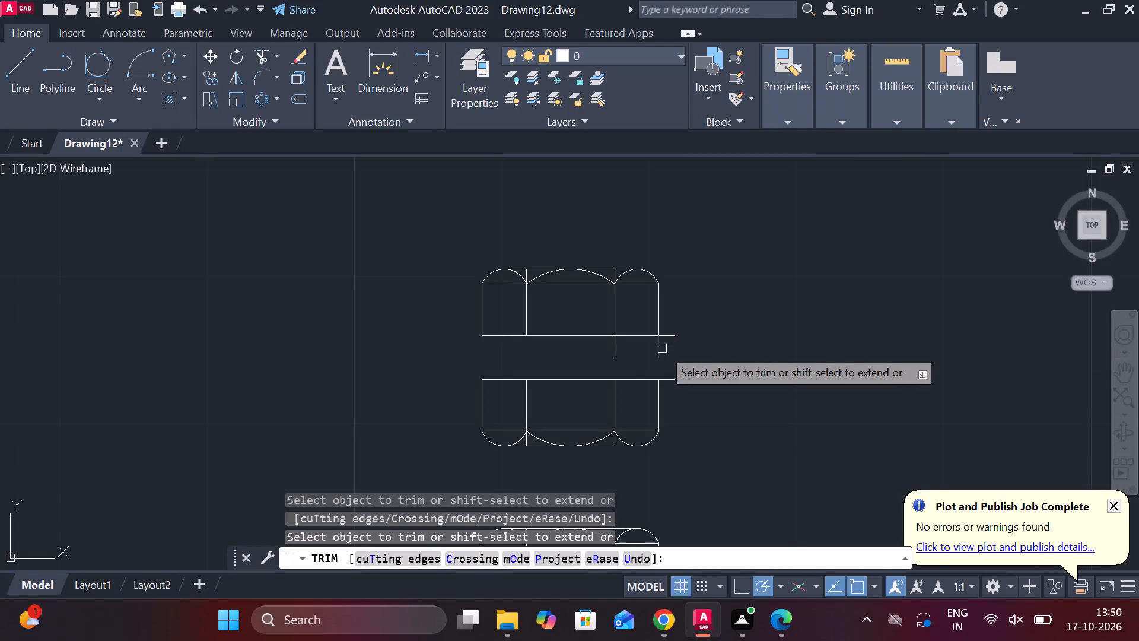
click(613, 353)
Trim the two offset lines inside the upper view's outline, separating its upper and lower halves.
scroll(685, 351, up, 1)
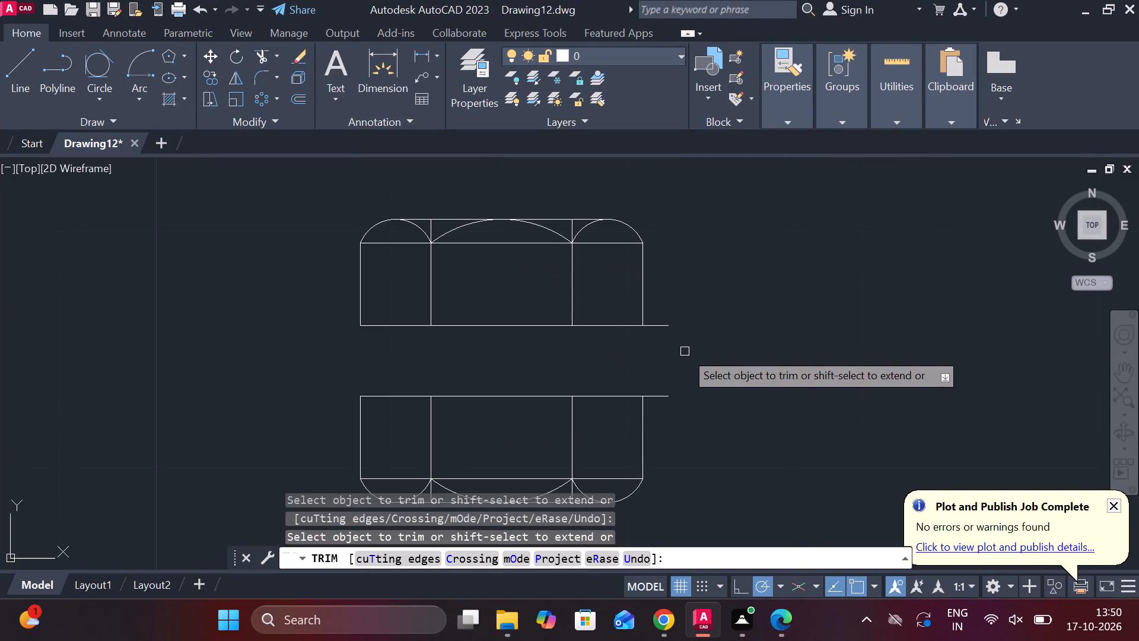
middle_drag(710, 352, 736, 339)
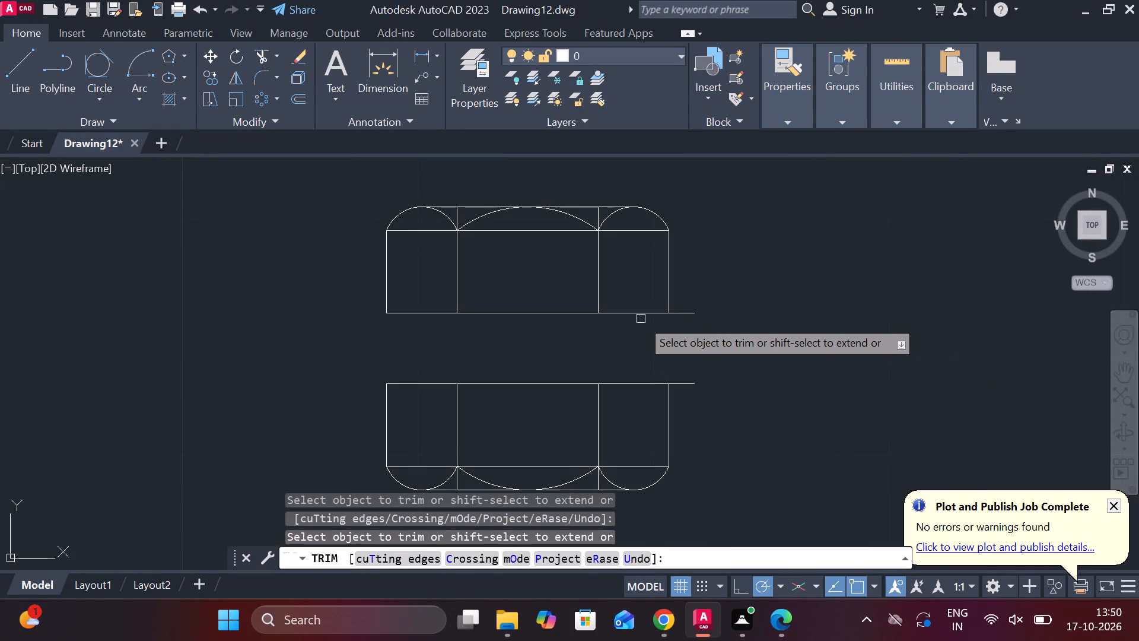
click(638, 312)
click(571, 318)
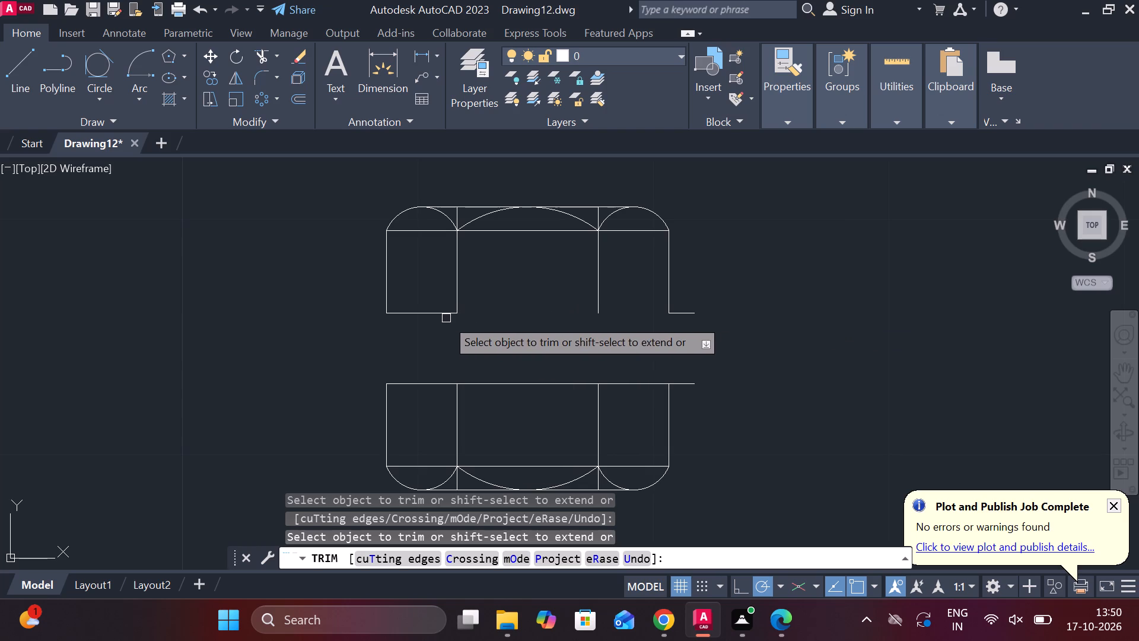
click(427, 315)
click(417, 383)
click(516, 386)
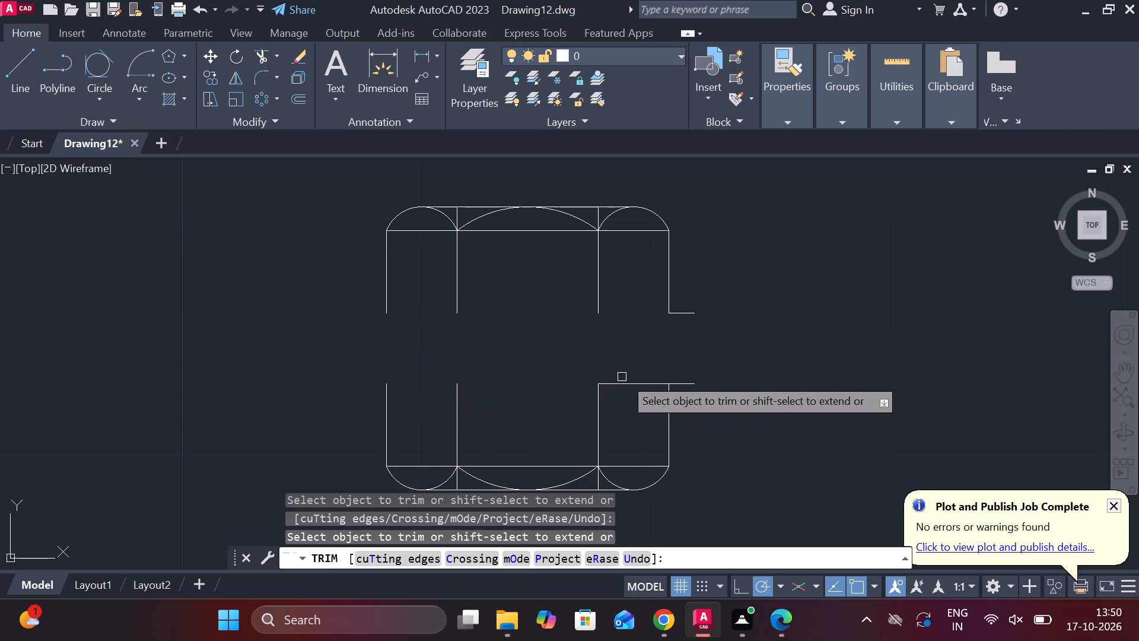
click(629, 388)
key(Escape)
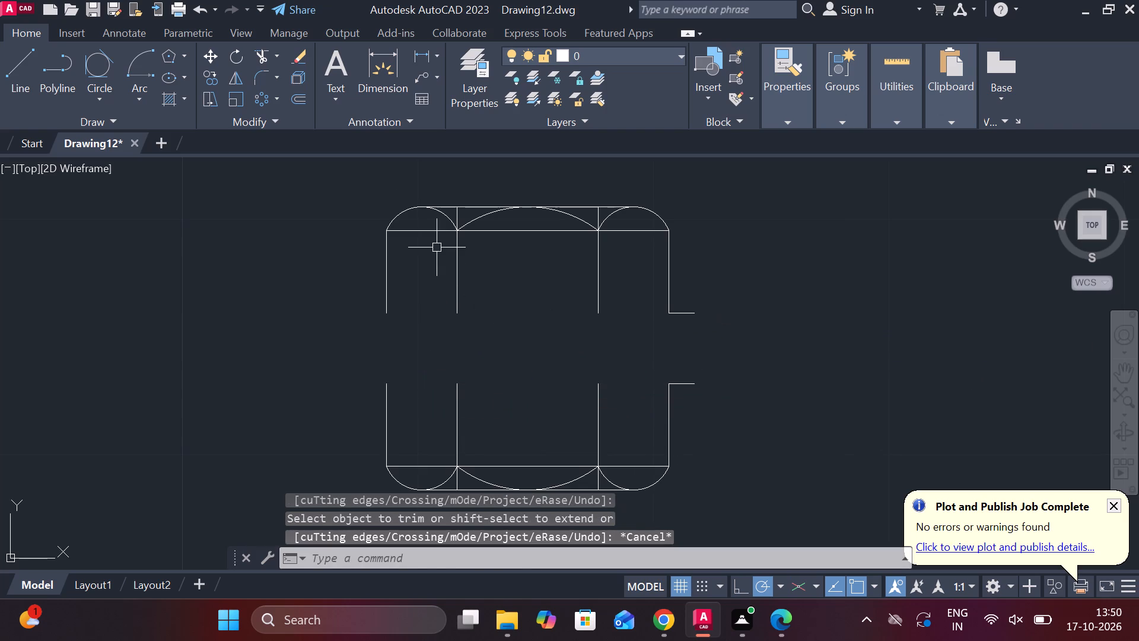
Move the upper half straight down so its right-edge endpoint meets the lower half, closing the gap.
click(351, 186)
click(805, 344)
key(m)
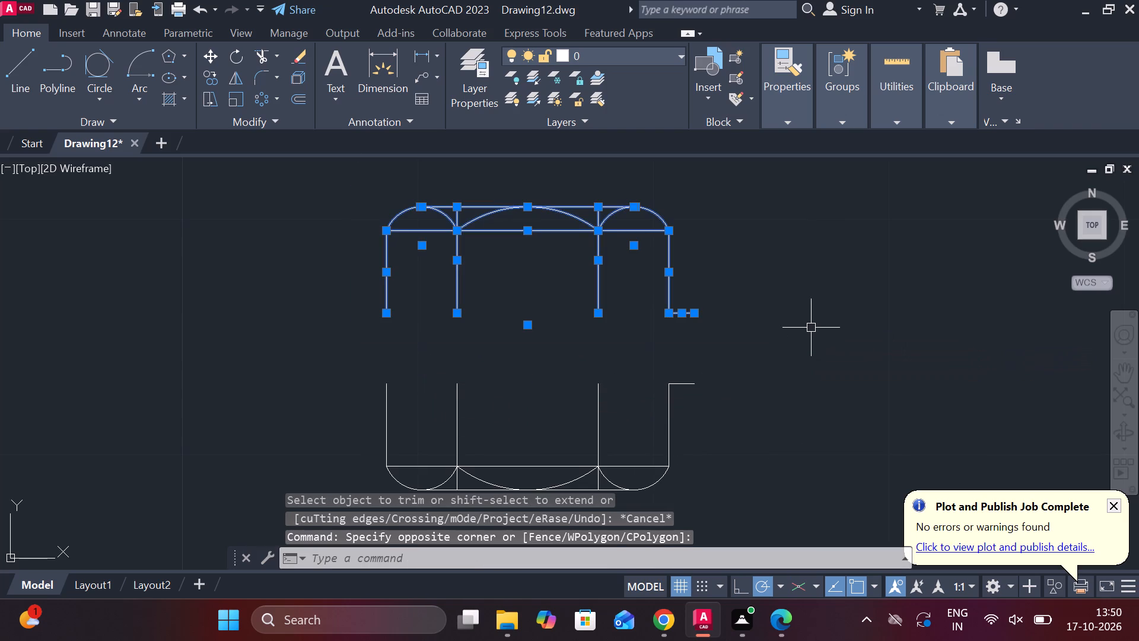
key(Return)
scroll(692, 319, up, 2)
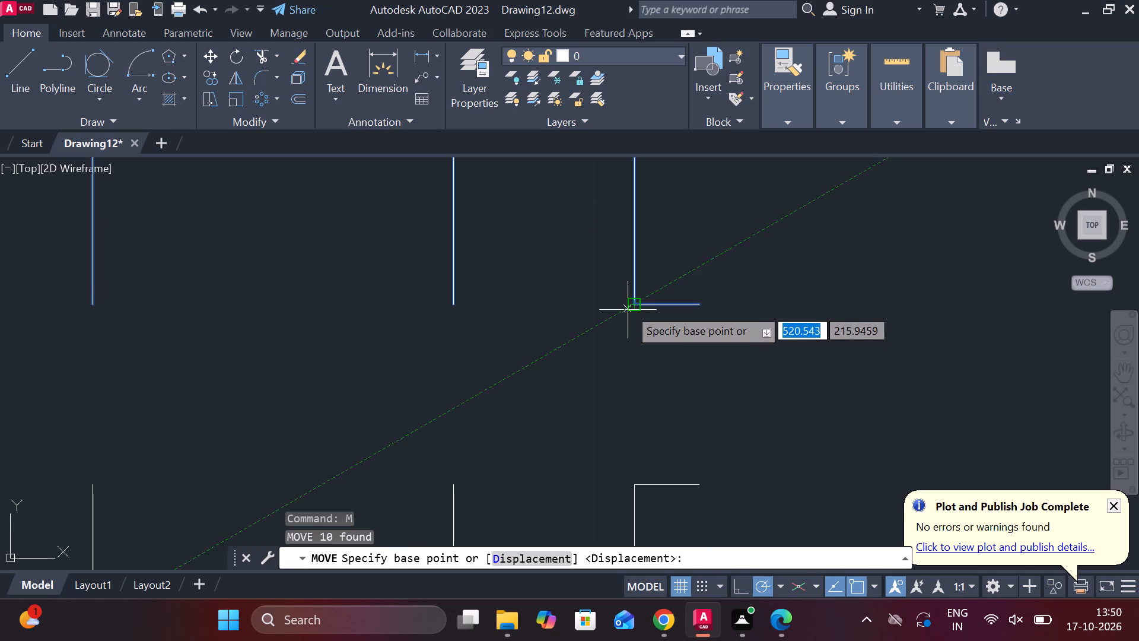
click(630, 304)
click(634, 483)
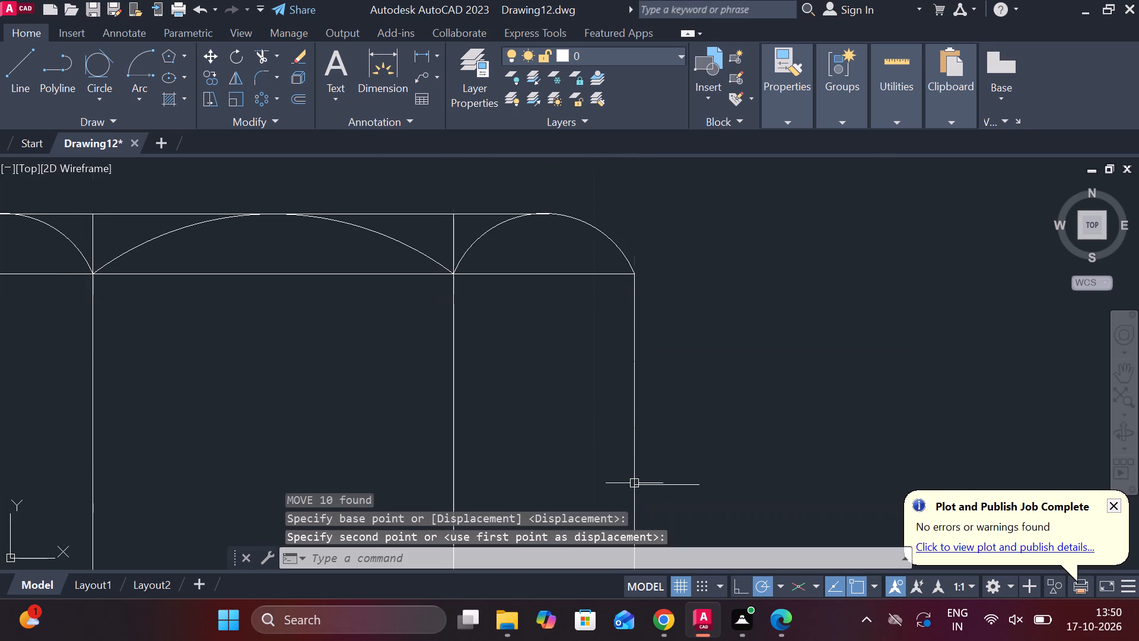
Erase the two overlapping horizontal stubs projecting from the shortened view's right edge.
scroll(692, 433, down, 1)
middle_drag(710, 417, 735, 357)
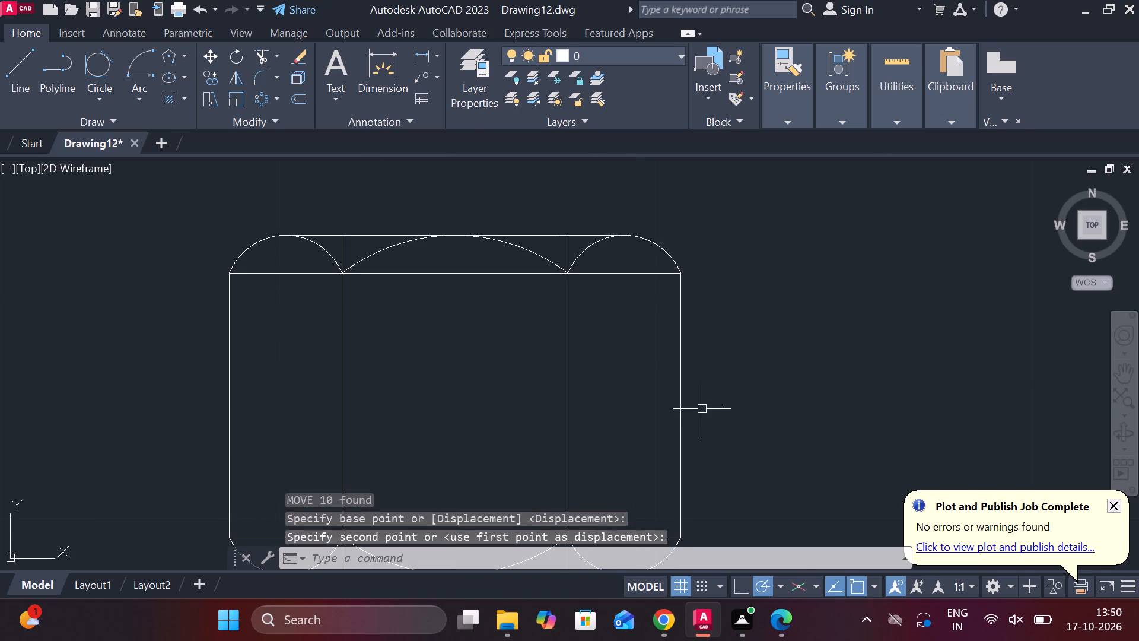
click(707, 407)
text(E)
key(space)
scroll(761, 399, down, 1)
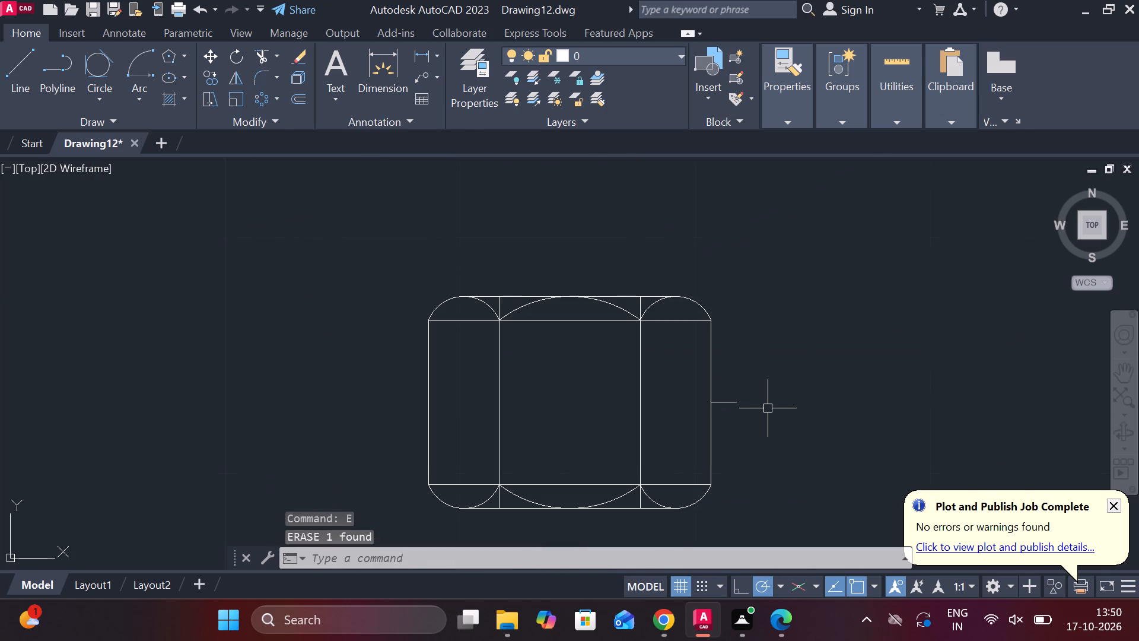
click(727, 401)
text(E)
key(space)
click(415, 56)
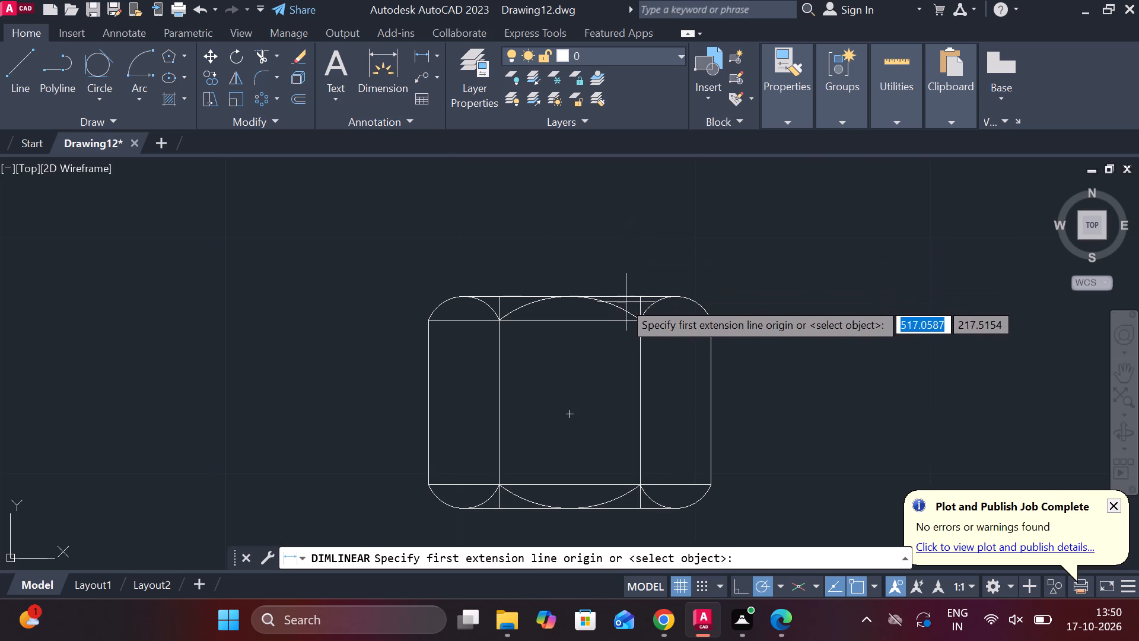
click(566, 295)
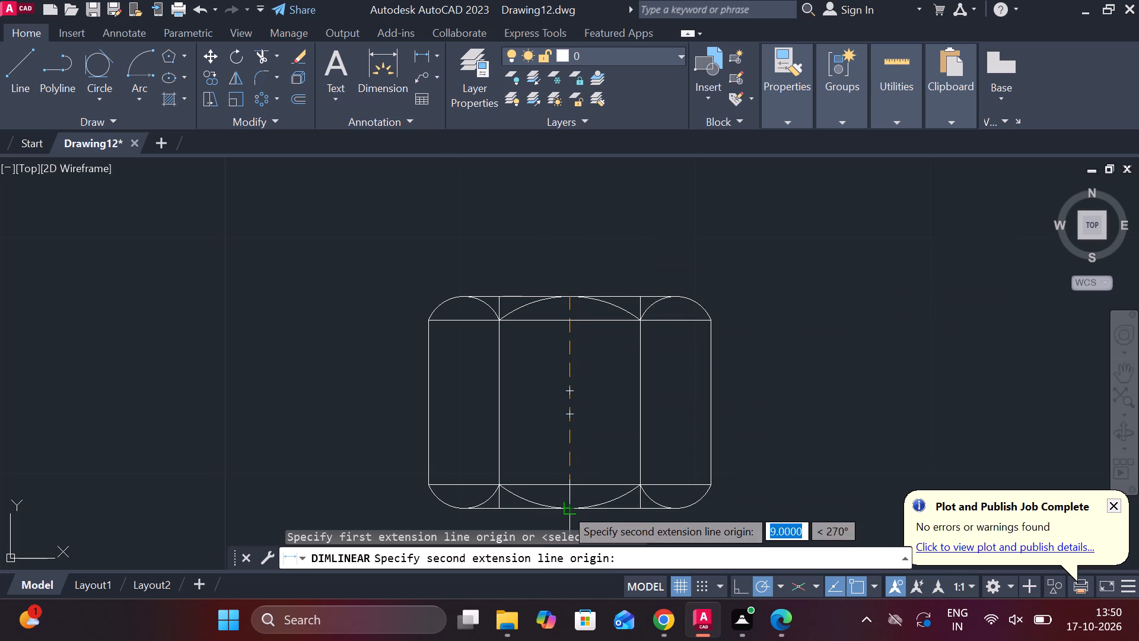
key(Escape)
Join all the lines and arcs of the shortened upper view into polylines.
scroll(798, 363, down, 1)
middle_drag(798, 364, 758, 355)
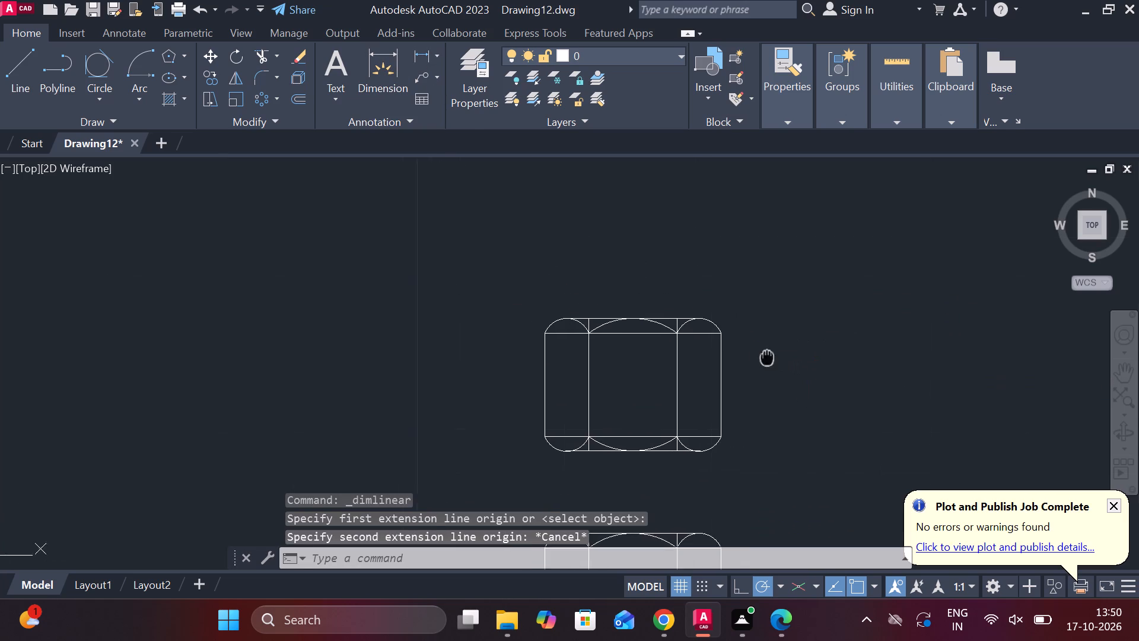
middle_drag(758, 355, 757, 354)
drag(403, 277, 413, 286)
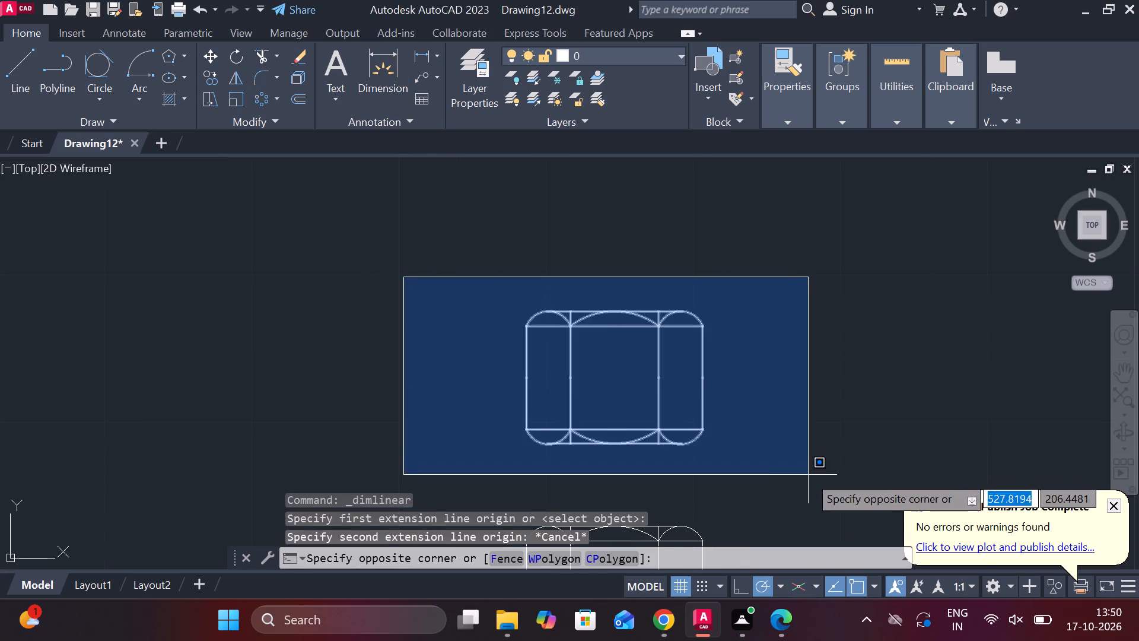
click(801, 475)
key(j)
key(Return)
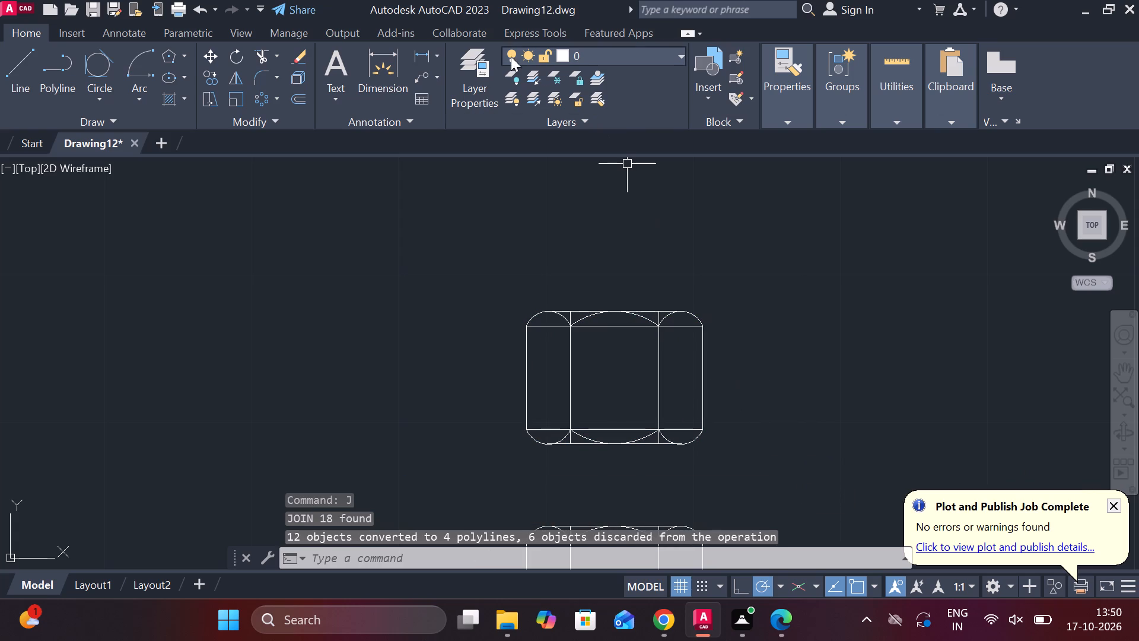
Add a vertical linear dimension for the shortened upper view's overall height, placed to the right of the view.
click(427, 55)
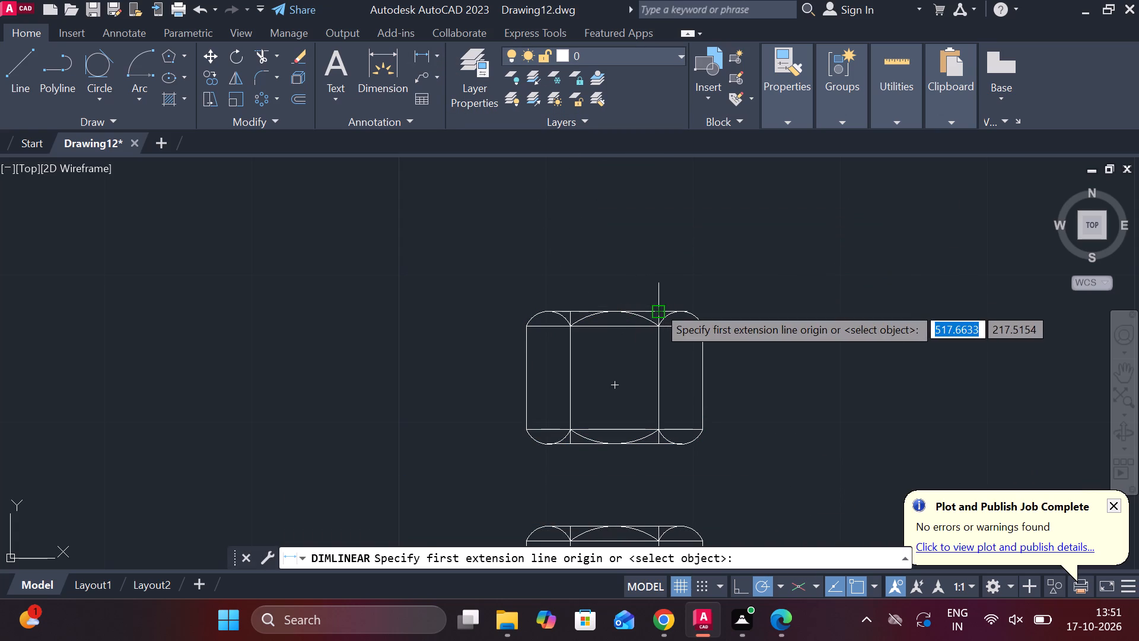
click(657, 306)
scroll(656, 435, up, 1)
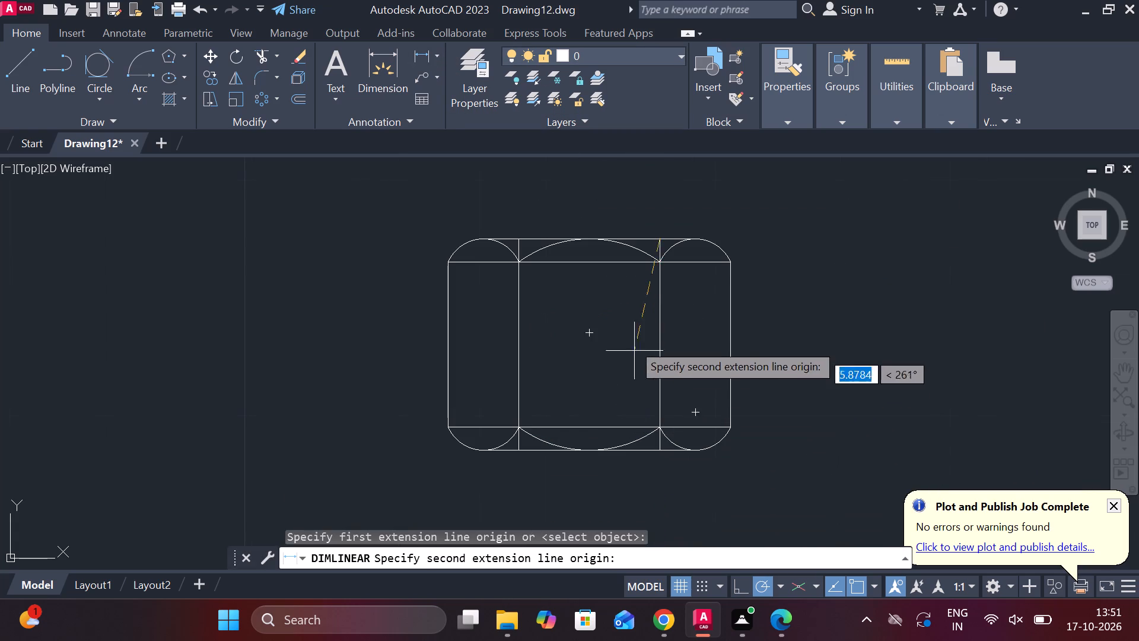
click(665, 448)
middle_drag(803, 388, 800, 388)
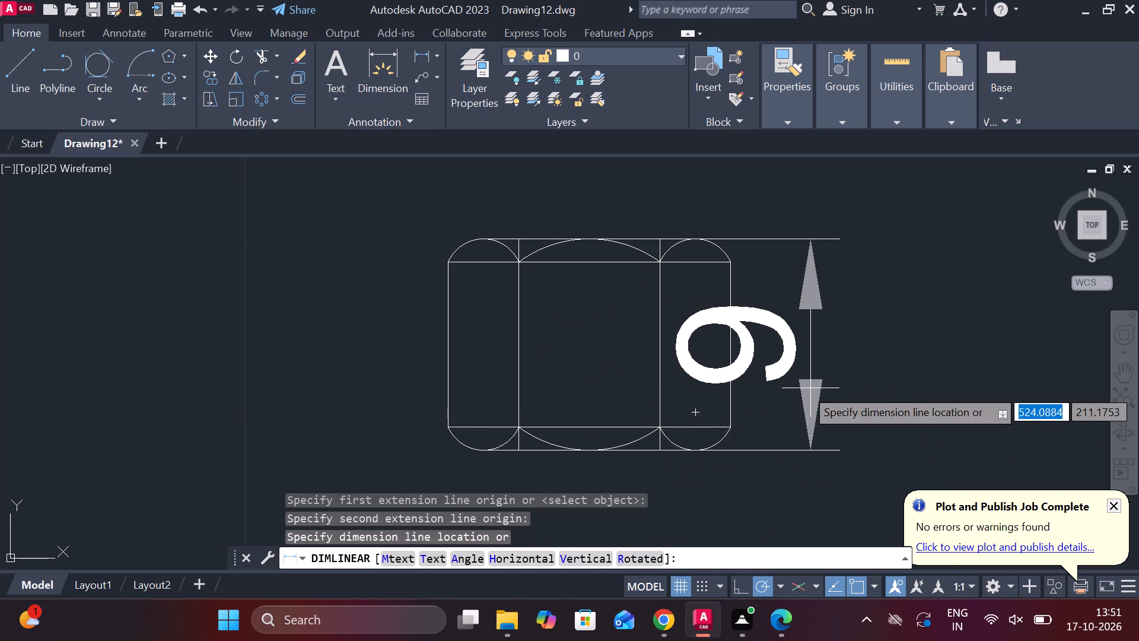
middle_drag(800, 388, 720, 371)
click(839, 374)
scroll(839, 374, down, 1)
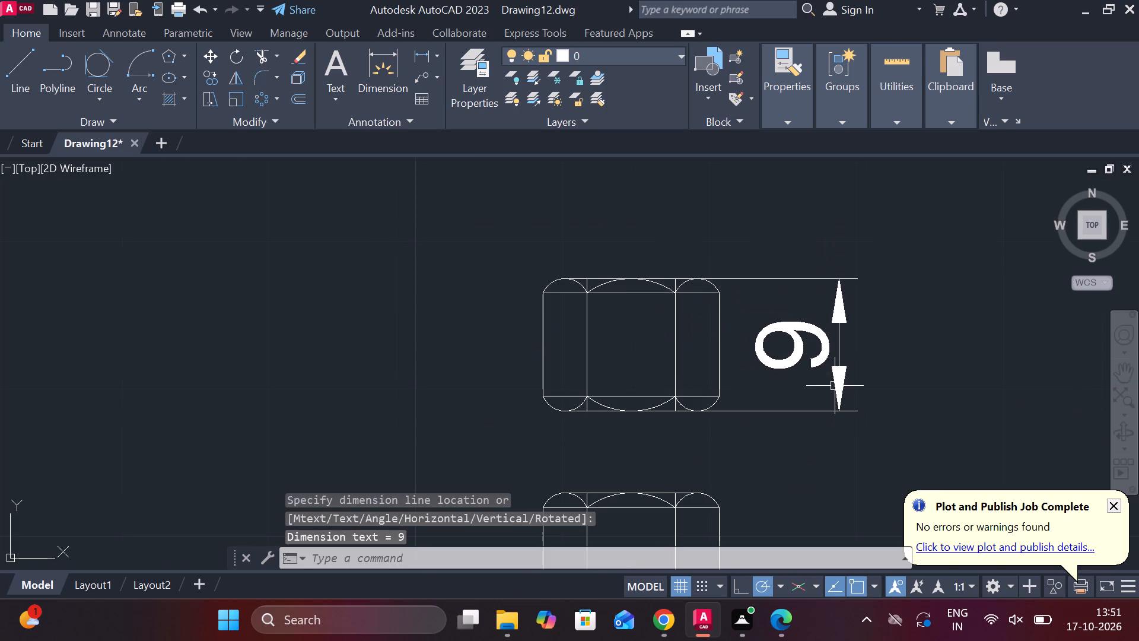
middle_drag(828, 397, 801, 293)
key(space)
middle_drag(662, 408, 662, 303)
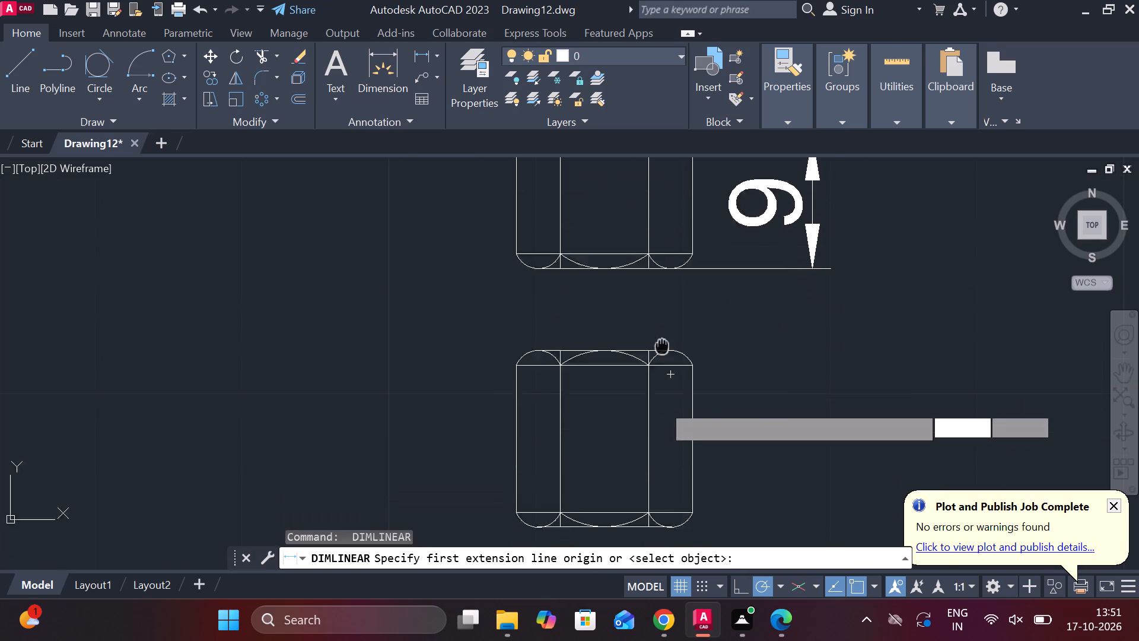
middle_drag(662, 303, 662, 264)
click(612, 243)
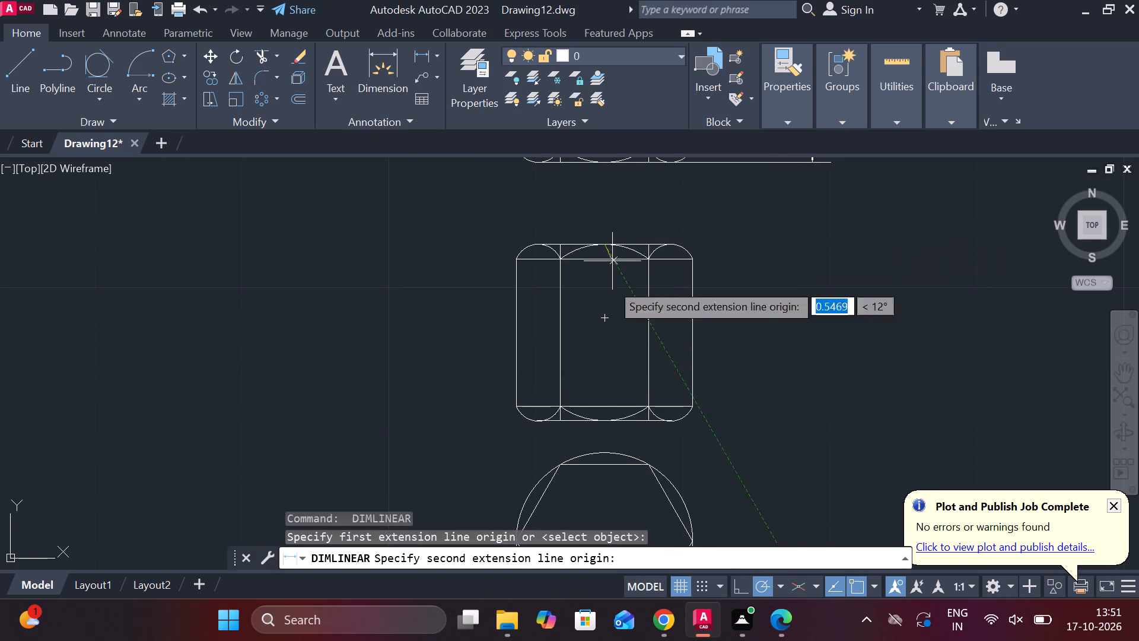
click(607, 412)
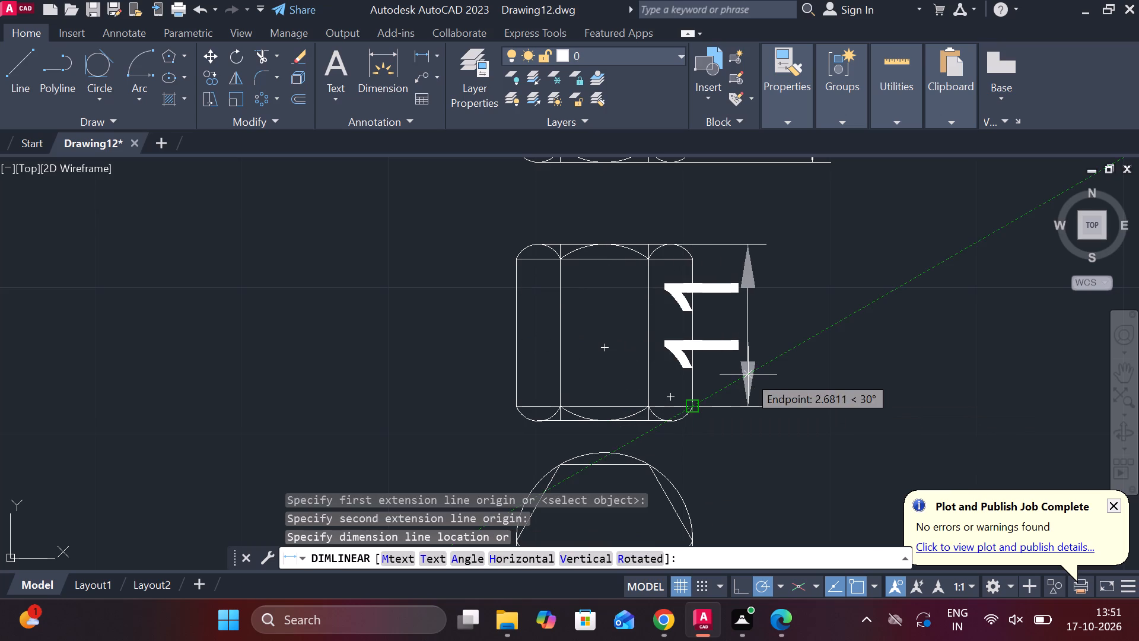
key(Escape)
Add a vertical linear dimension for the taller lower hexagonal view's overall height, placed to the right of the view.
key(space)
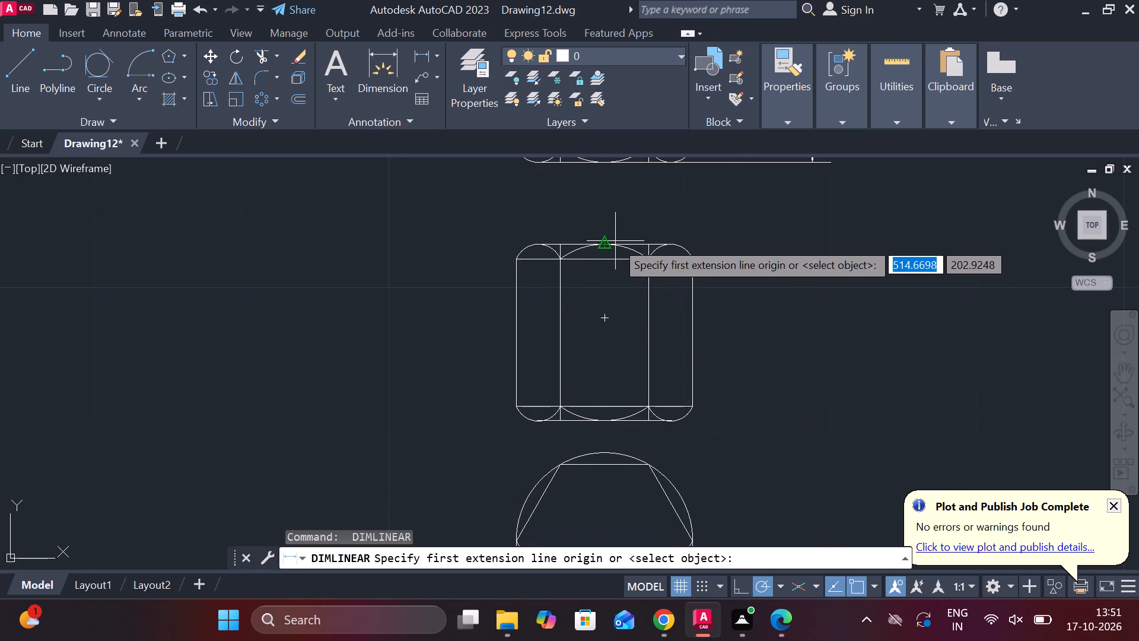
click(609, 242)
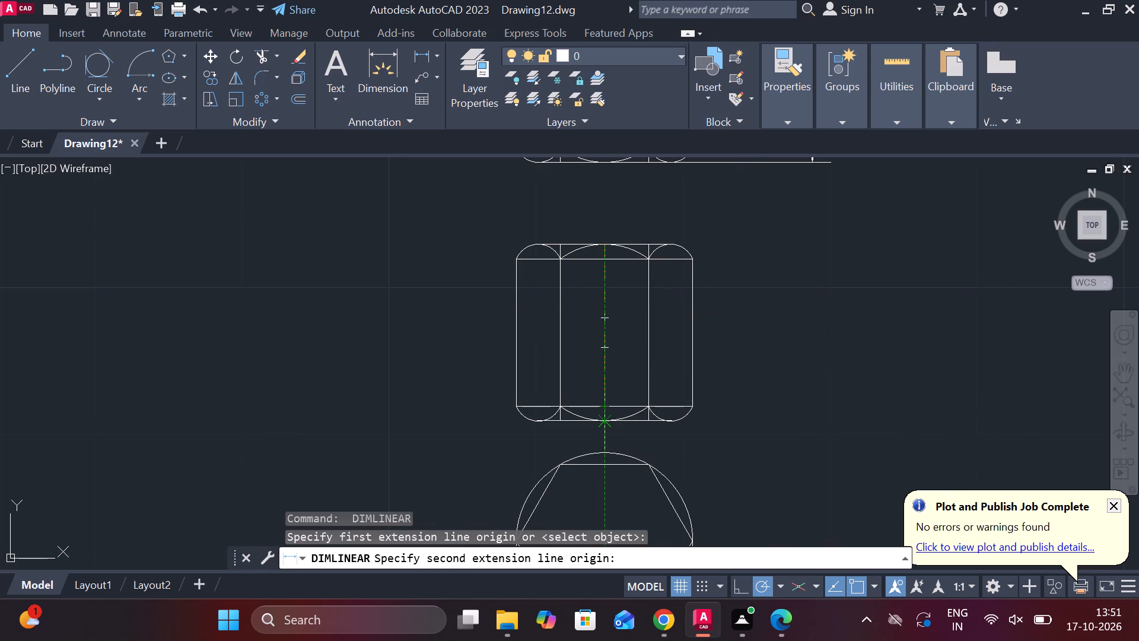
click(605, 419)
scroll(810, 359, down, 1)
click(810, 359)
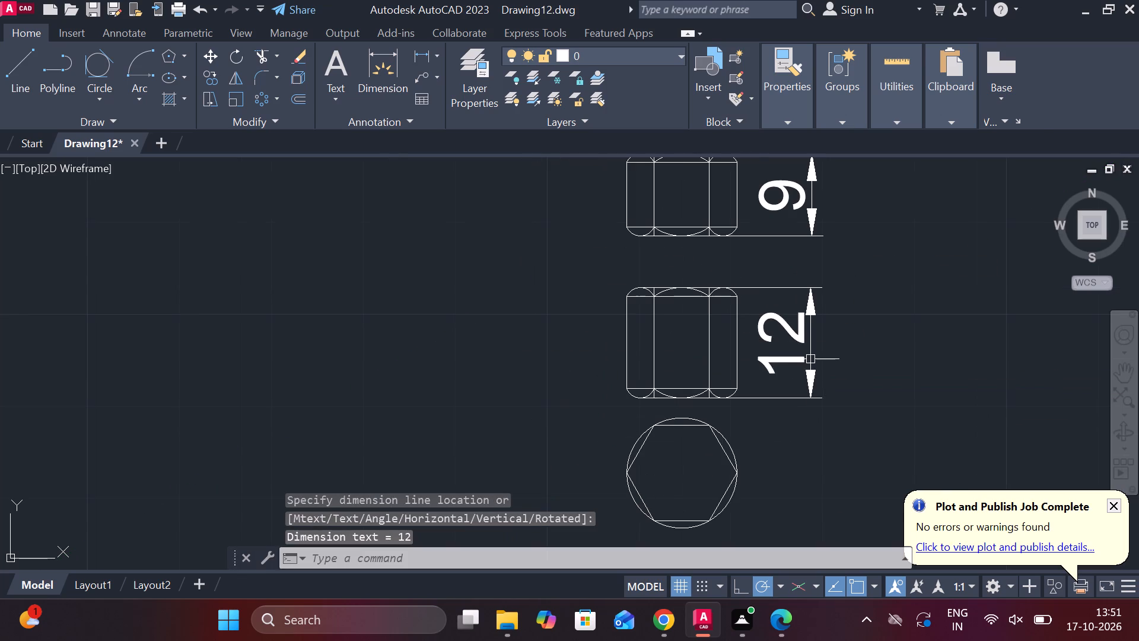
Add a diameter dimension to the circle around the hexagon, placed outside the circle at its lower left.
middle_drag(815, 360, 810, 307)
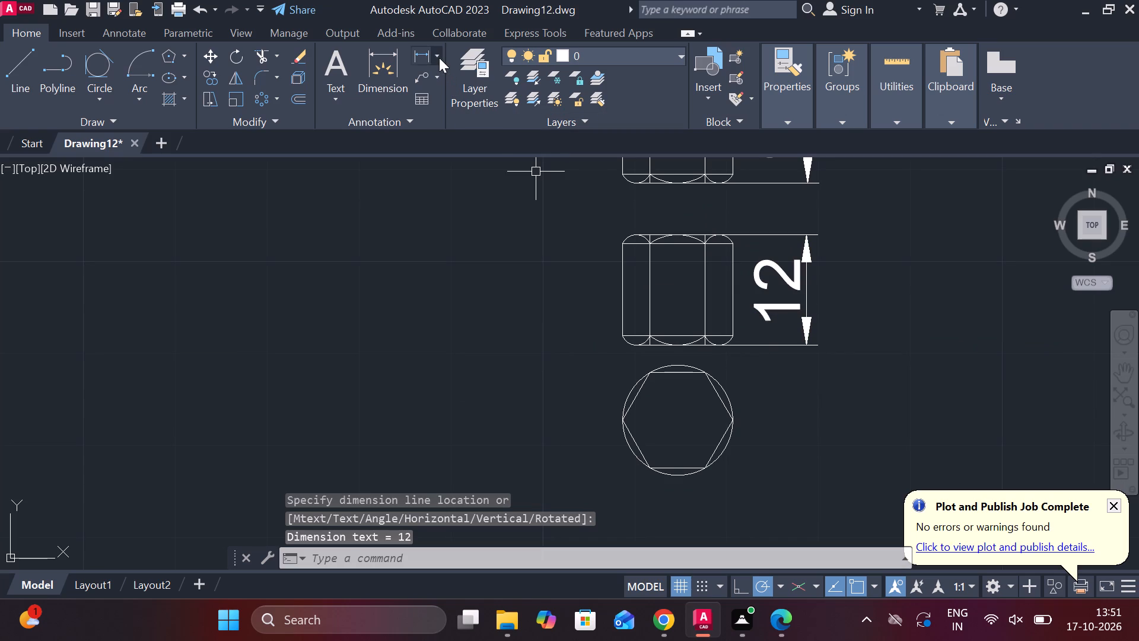
click(439, 58)
click(459, 264)
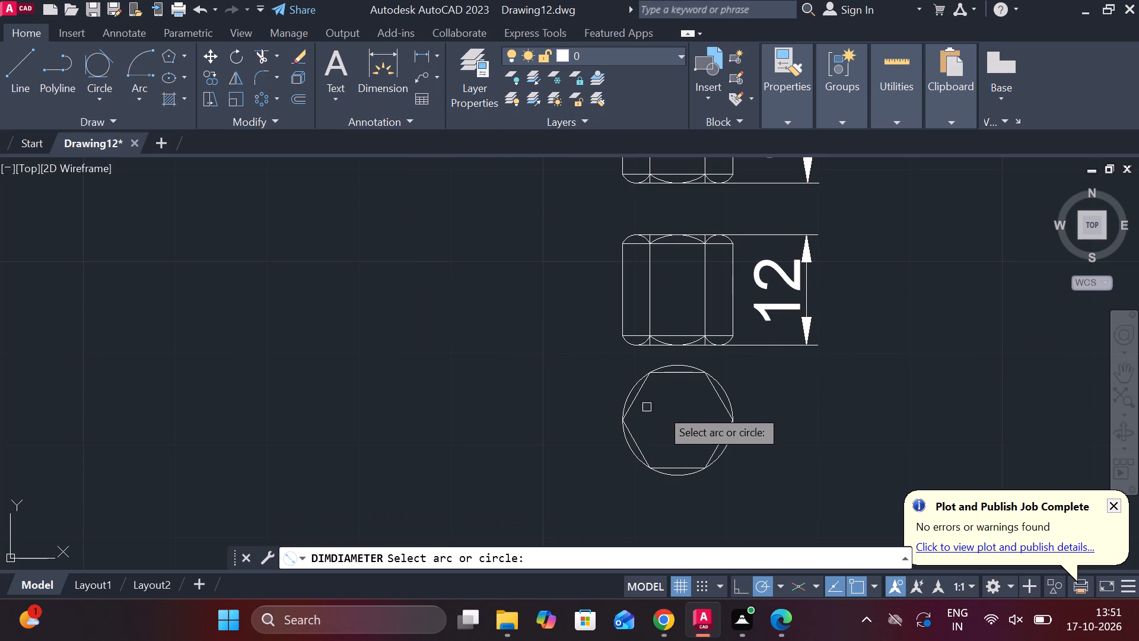
click(721, 386)
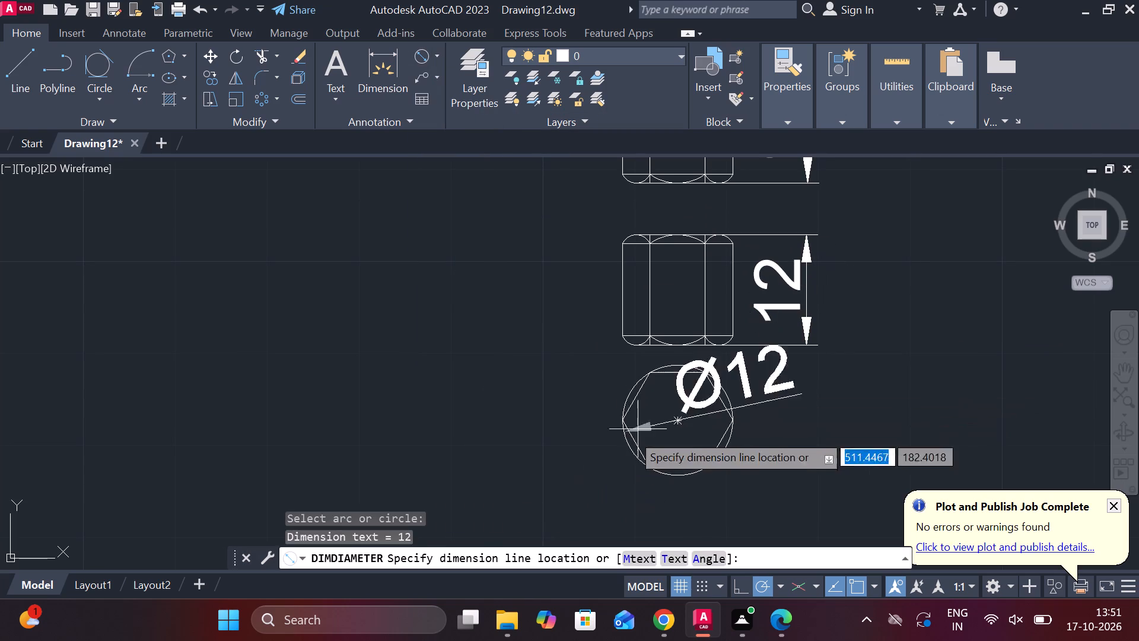
click(601, 458)
scroll(594, 418, down, 1)
middle_drag(597, 396, 610, 445)
key(Escape)
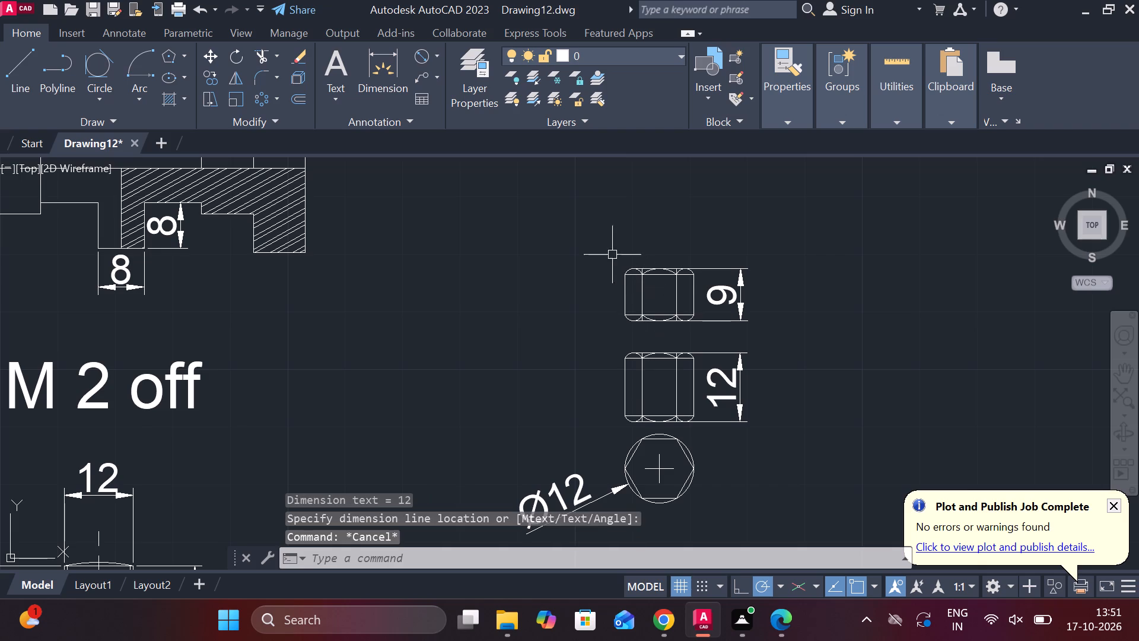
Copy the shortened hexagonal view without its dimension, placing two copies one above the other left of the undimensioned semicircular brass views.
click(603, 249)
click(693, 329)
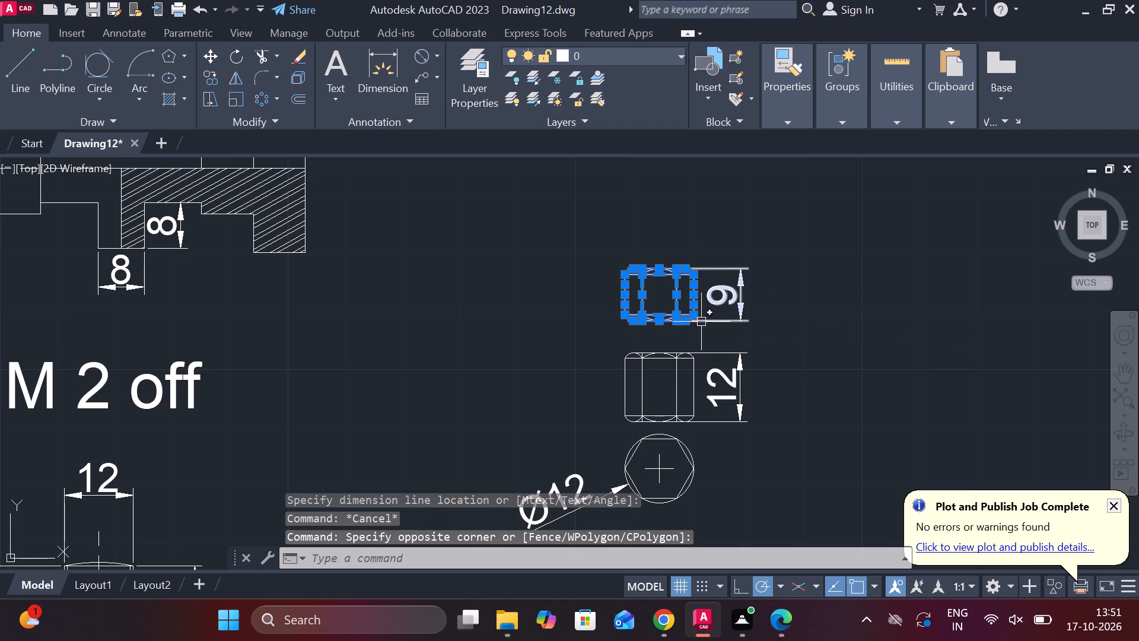
text(CO)
key(Return)
click(841, 306)
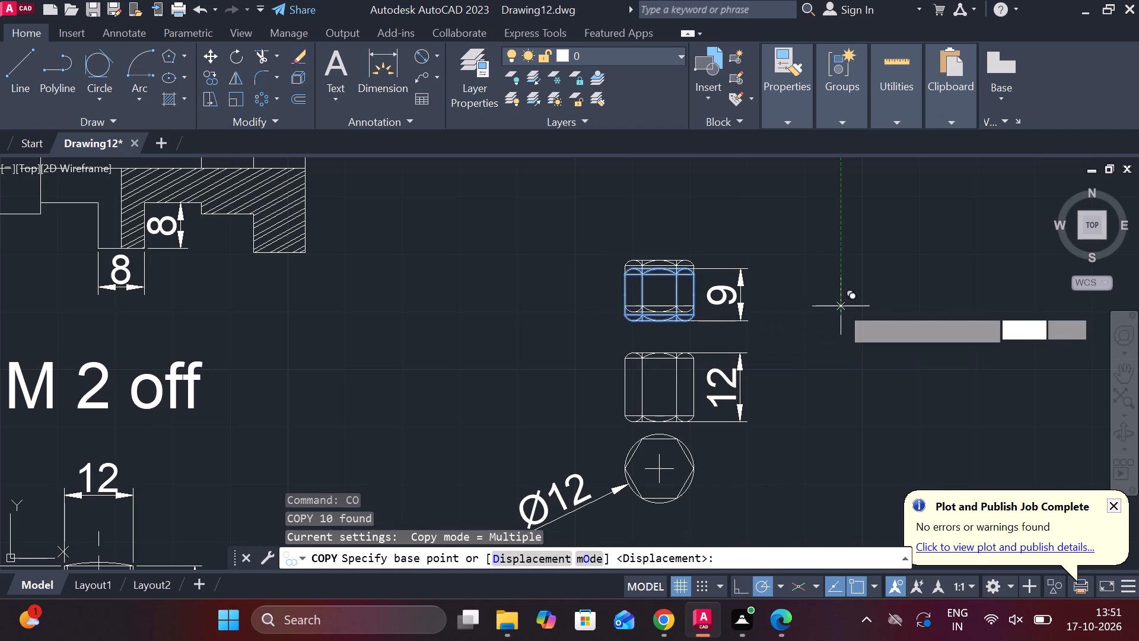
scroll(763, 319, down, 2)
middle_drag(712, 320, 1035, 315)
scroll(919, 286, down, 2)
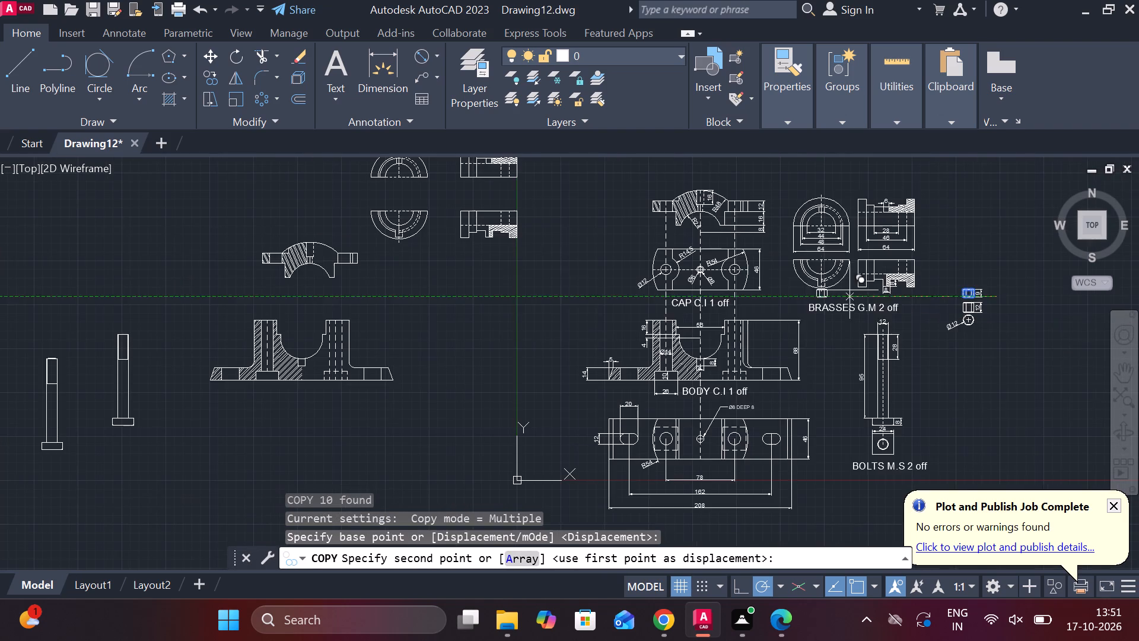
middle_drag(409, 283, 509, 375)
click(341, 267)
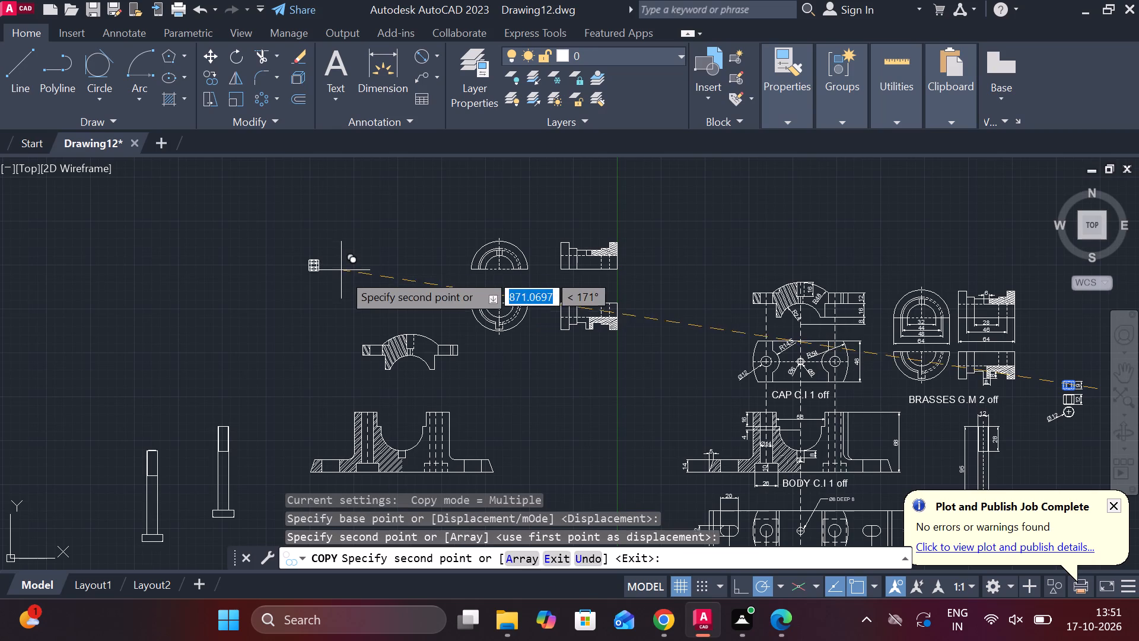
click(341, 290)
key(Escape)
Copy the taller hexagonal view without its dimension, placing two copies one above the other left of the two shortened copies.
middle_drag(438, 296, 421, 296)
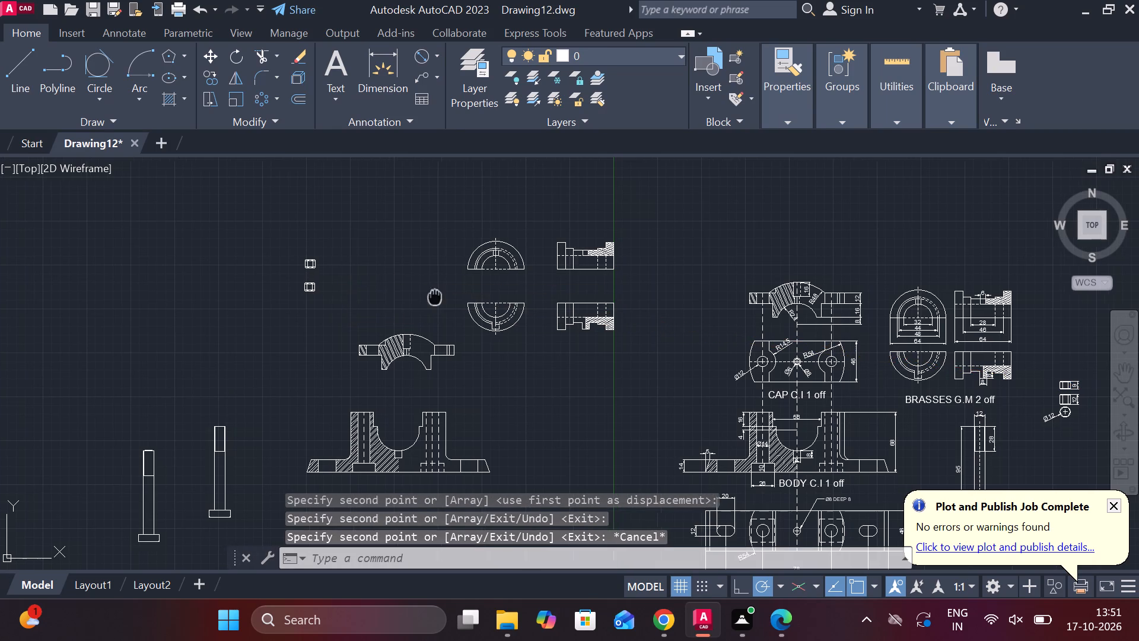
middle_drag(421, 296, 73, 133)
scroll(661, 231, up, 4)
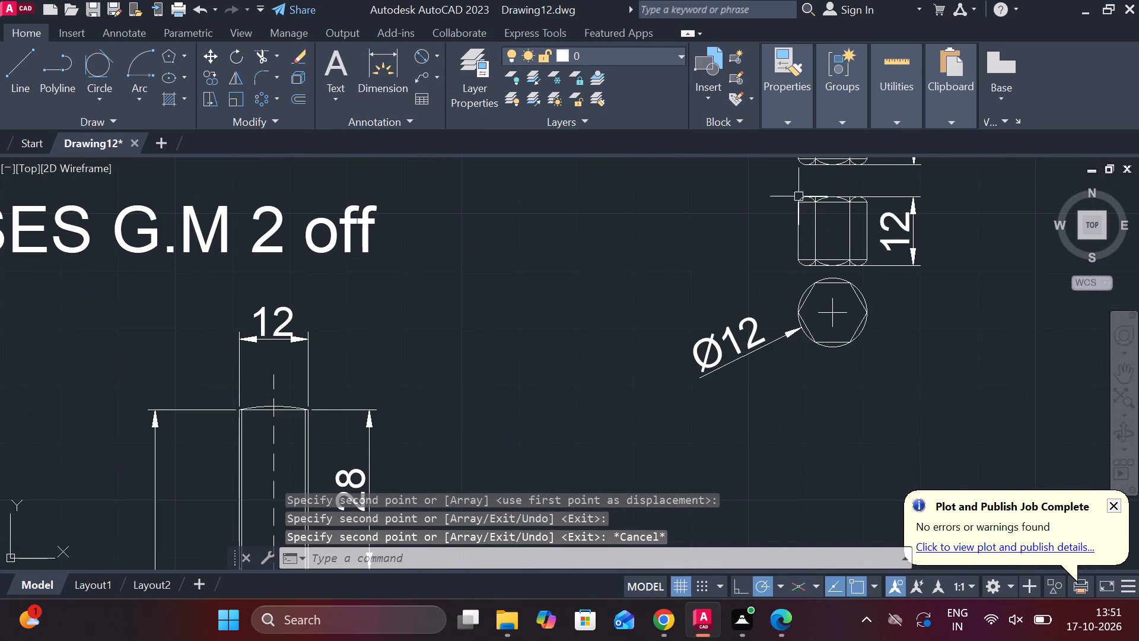
click(771, 184)
click(878, 270)
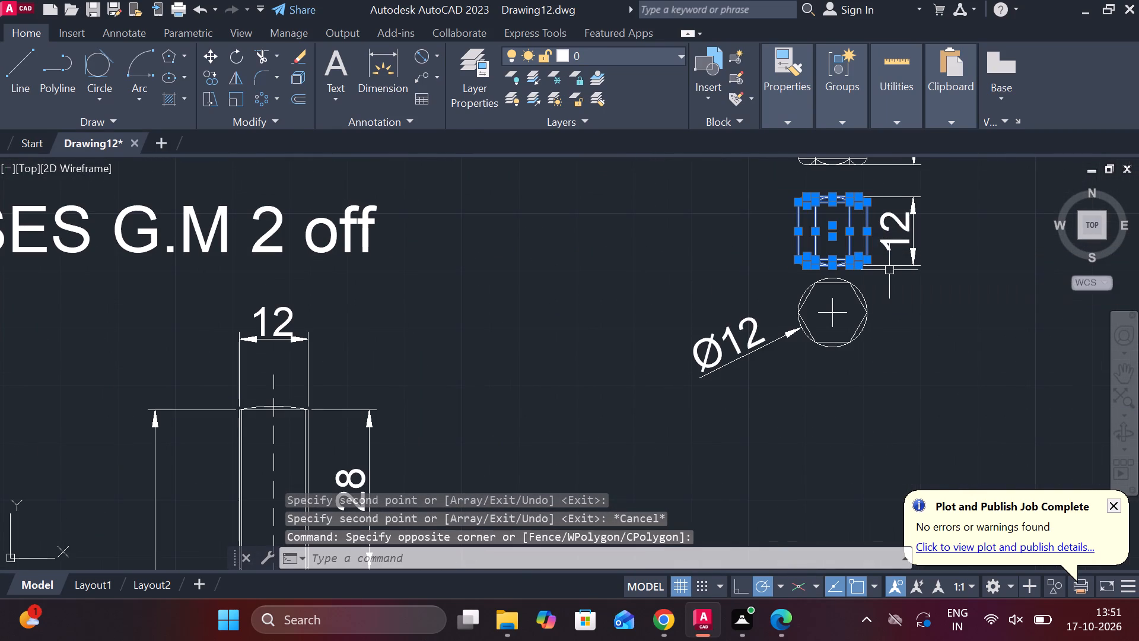
text(CO)
key(Return)
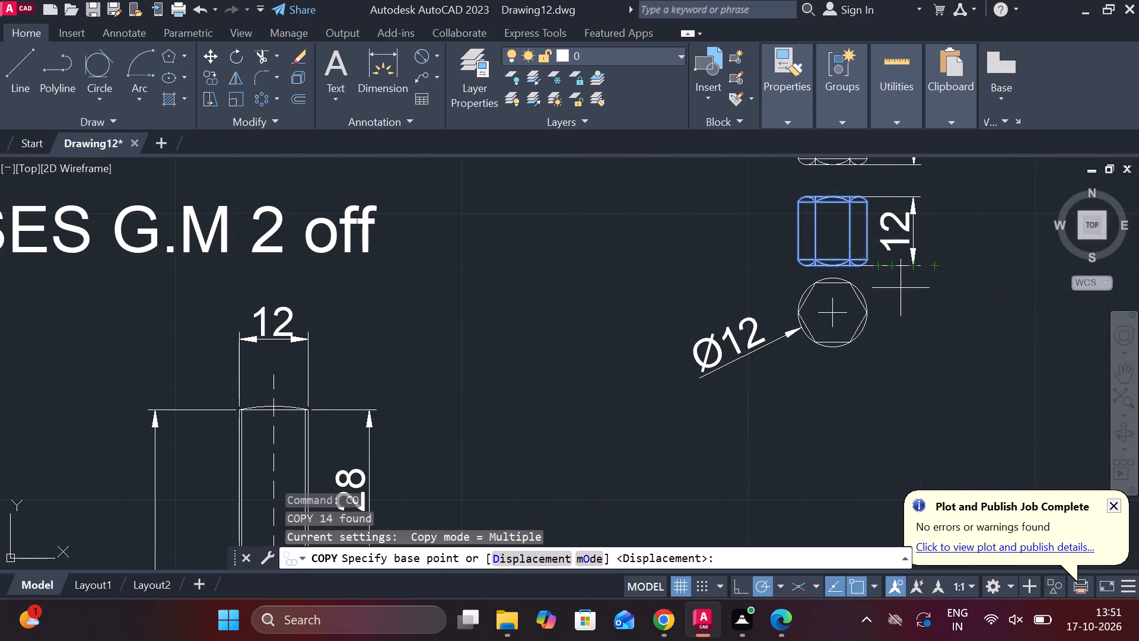
click(929, 322)
scroll(831, 345, down, 4)
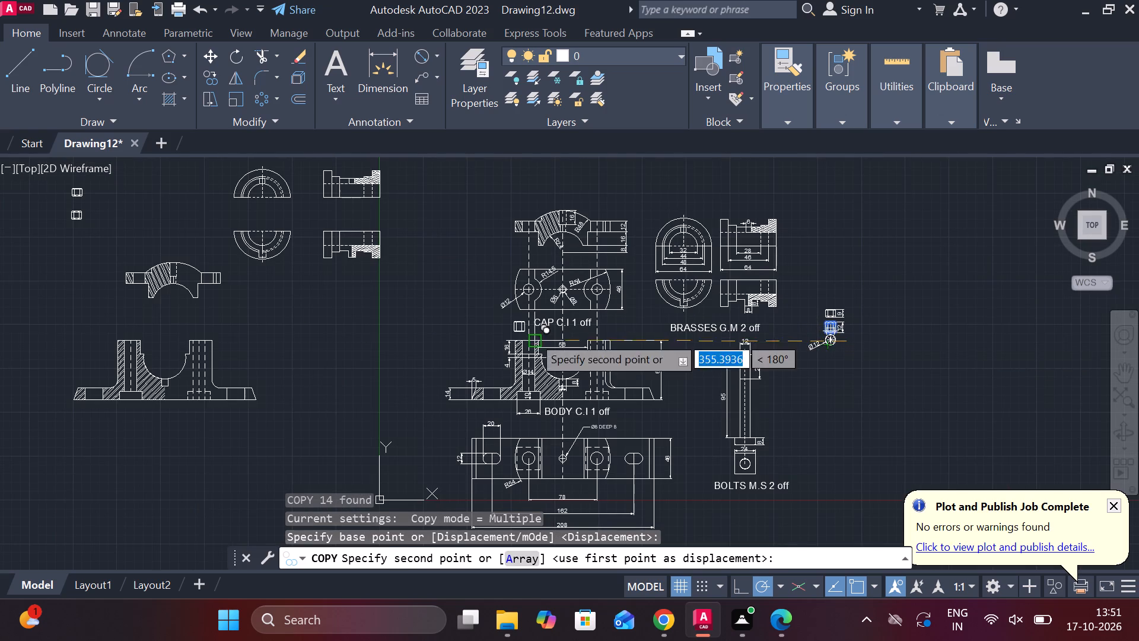
middle_drag(451, 302, 738, 323)
scroll(478, 286, up, 1)
middle_drag(439, 278, 748, 396)
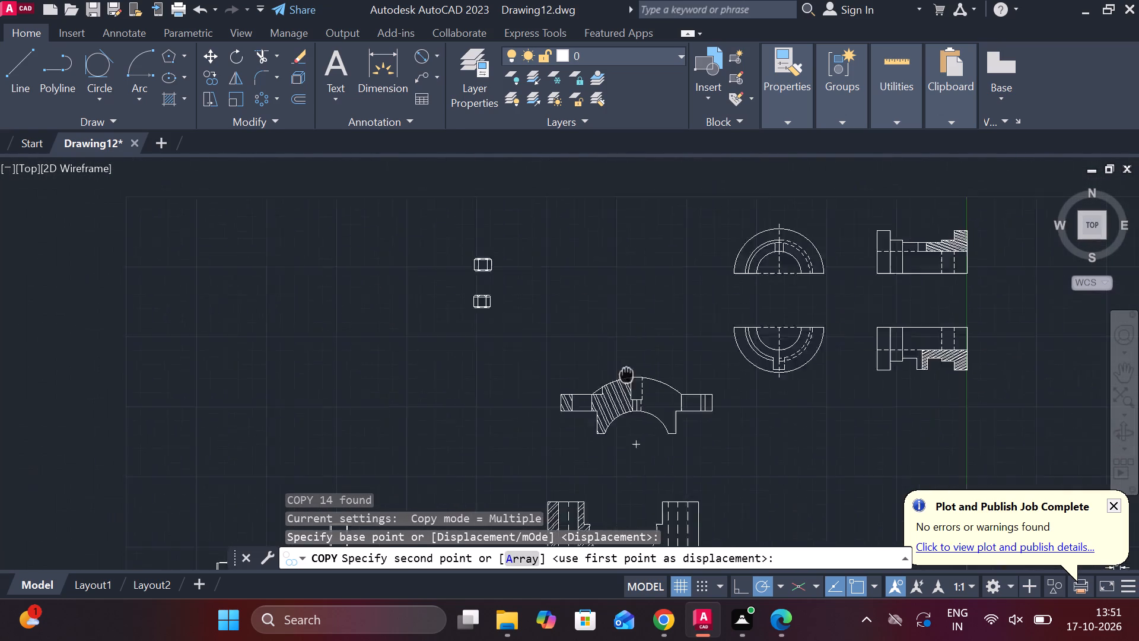
middle_drag(748, 396, 768, 396)
click(516, 315)
click(515, 367)
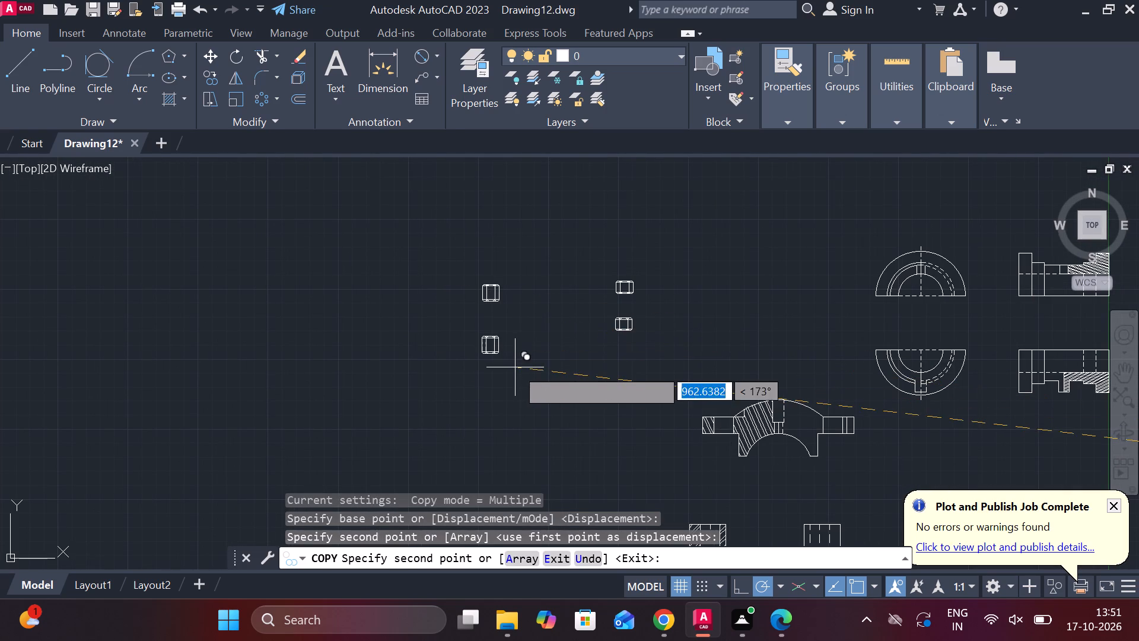
key(Escape)
Copy the label "BOLTS M.S 2 off" and place the duplicate just below the dimensioned hexagonal nut views.
scroll(552, 350, down, 2)
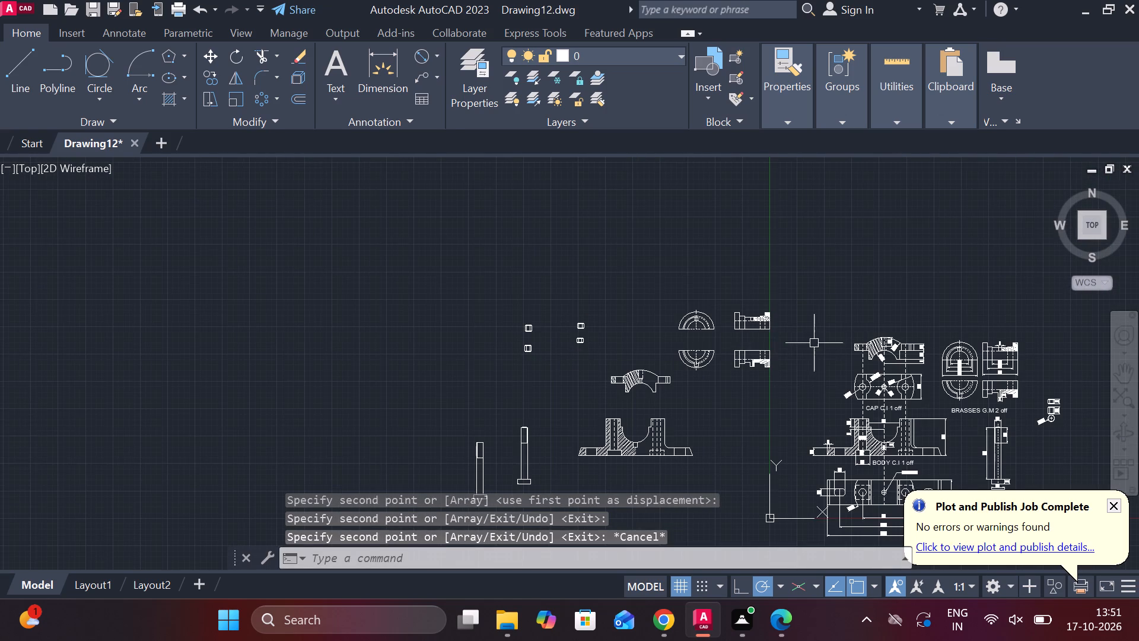
middle_drag(814, 342, 755, 288)
scroll(807, 299, up, 1)
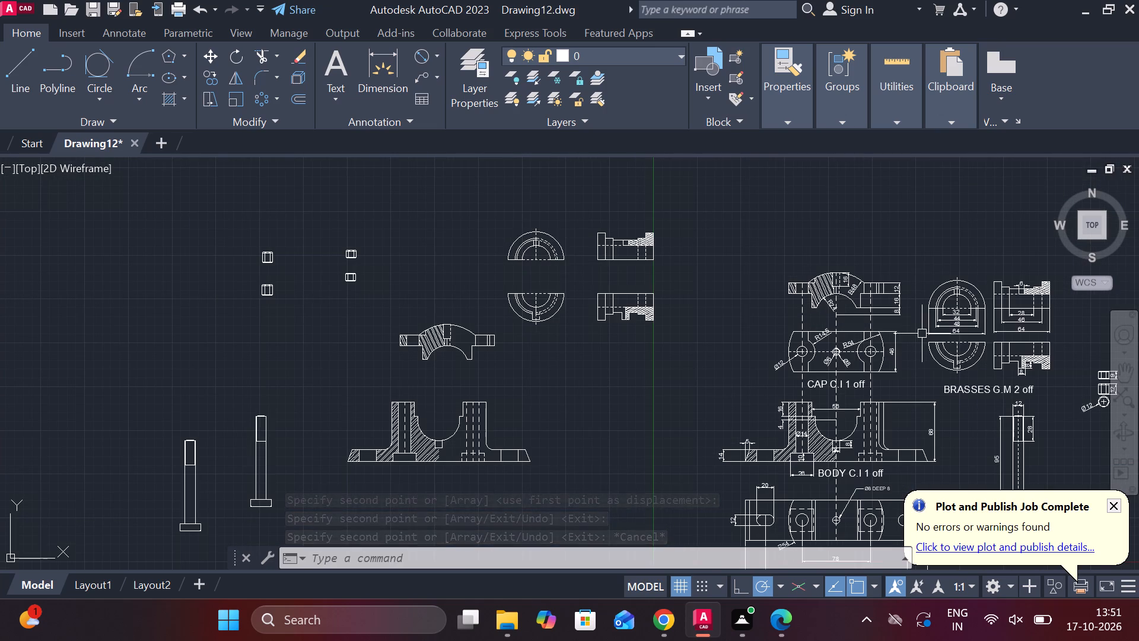
middle_drag(918, 332, 790, 272)
scroll(1061, 357, up, 1)
middle_drag(1009, 366, 770, 309)
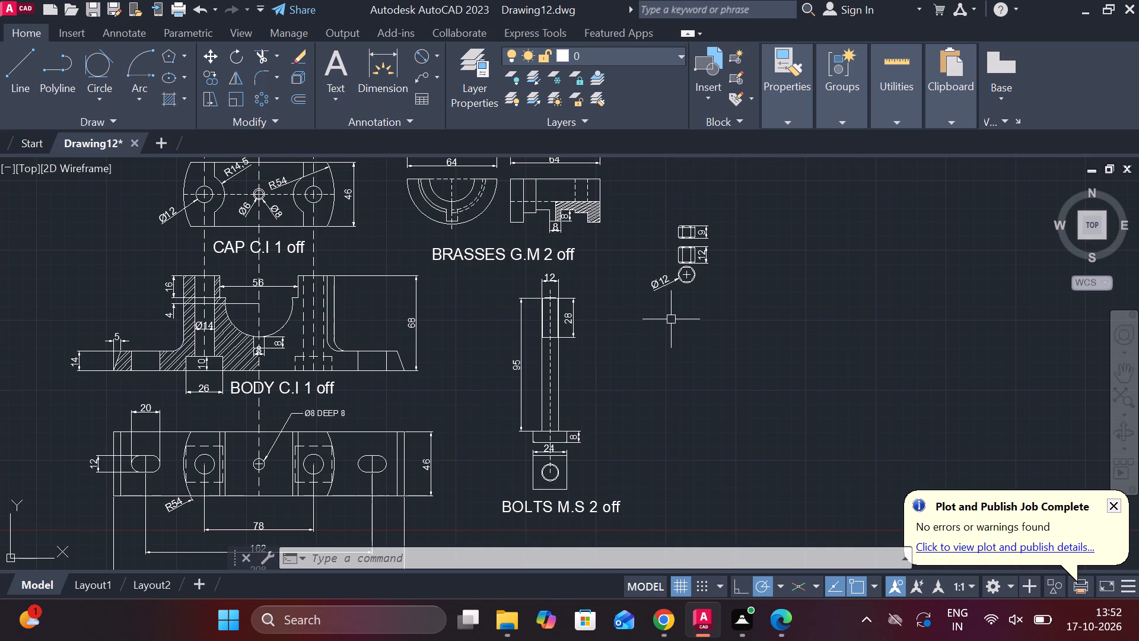
click(587, 496)
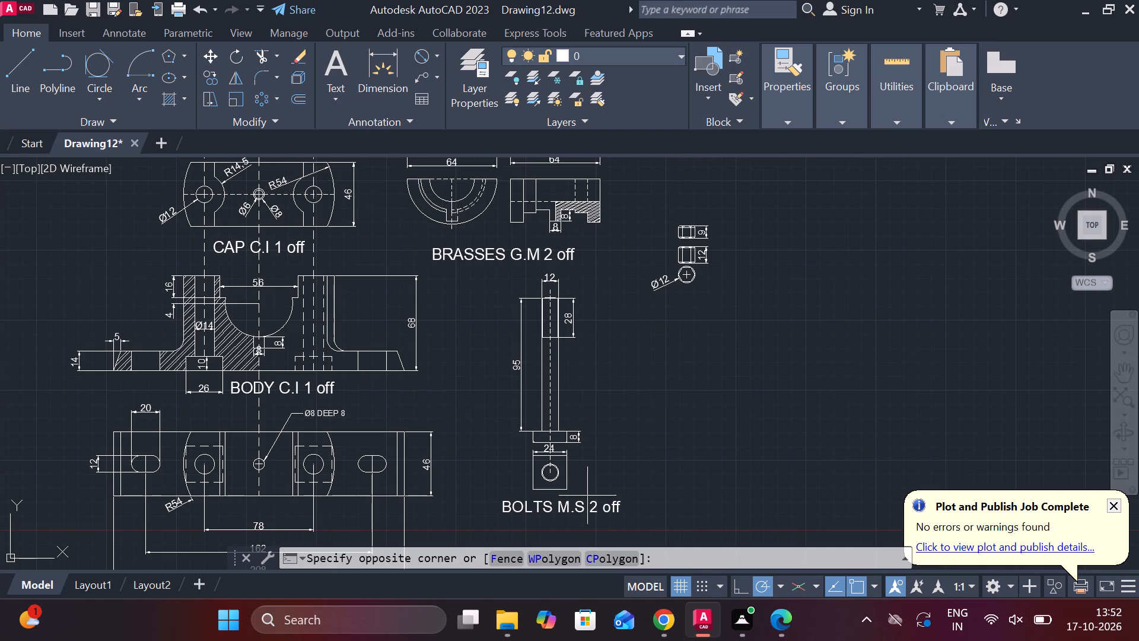
click(603, 503)
click(603, 506)
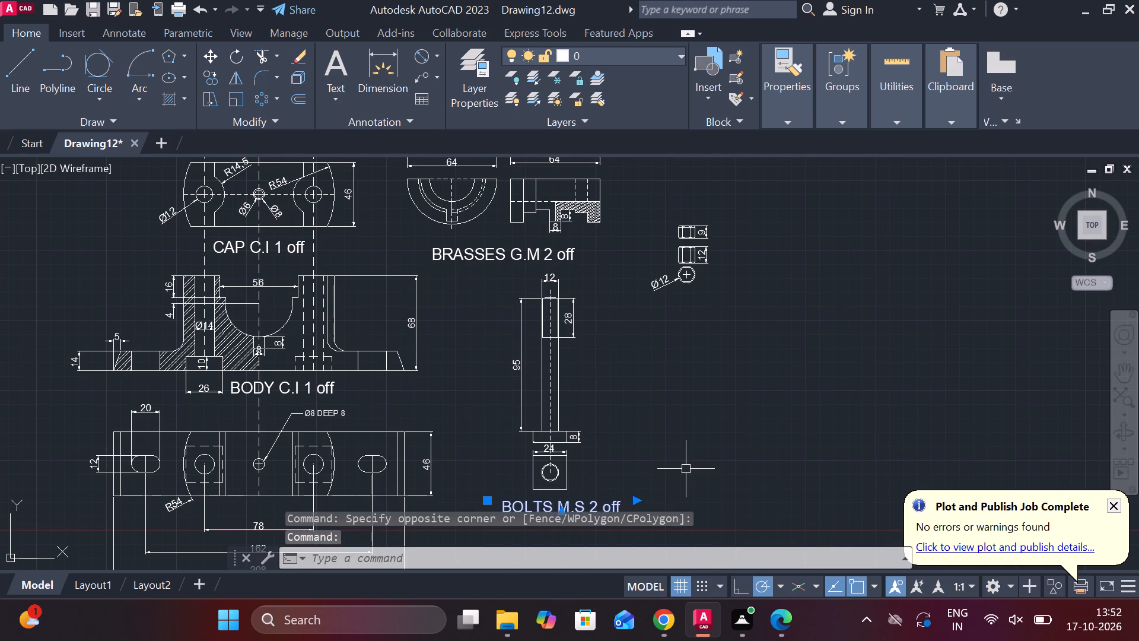
key(ctrl+c)
key(ctrl+v)
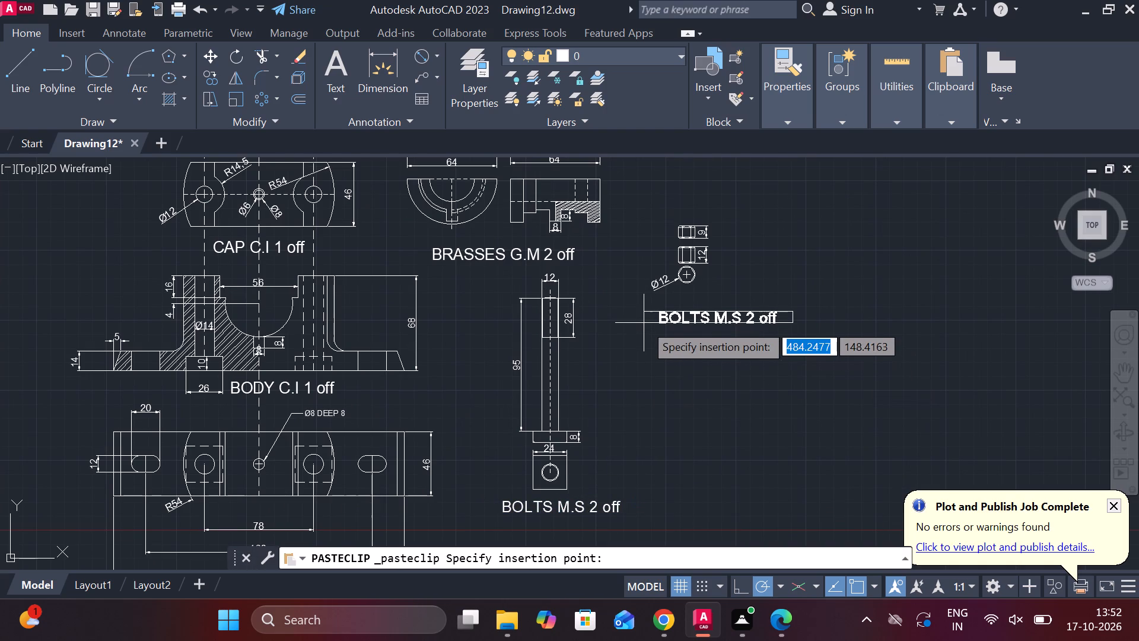
click(635, 317)
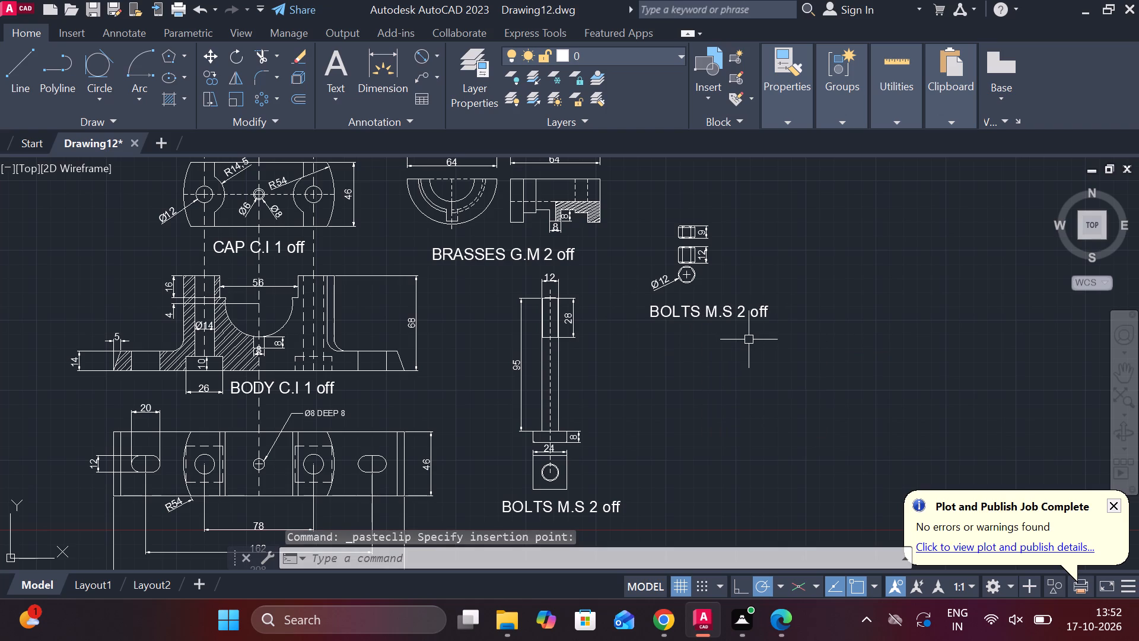
Change the copied label under the nut views to "NUTS &LOCK NUTS" with "M.S. 2 off" on a second line.
scroll(749, 339, up, 3)
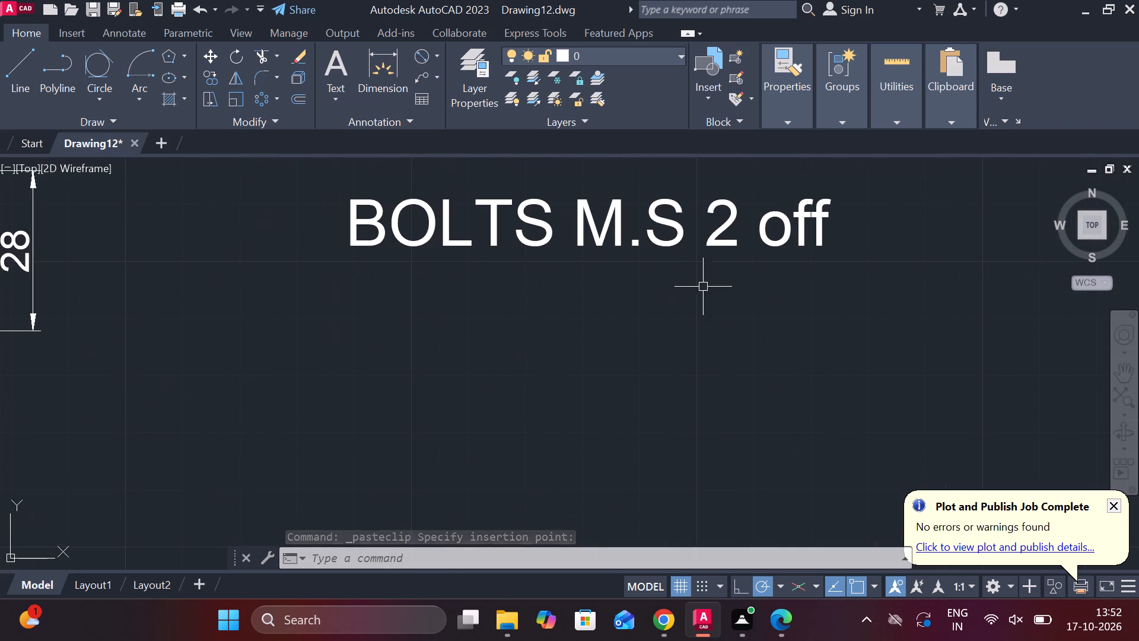
double_click(672, 237)
click(854, 231)
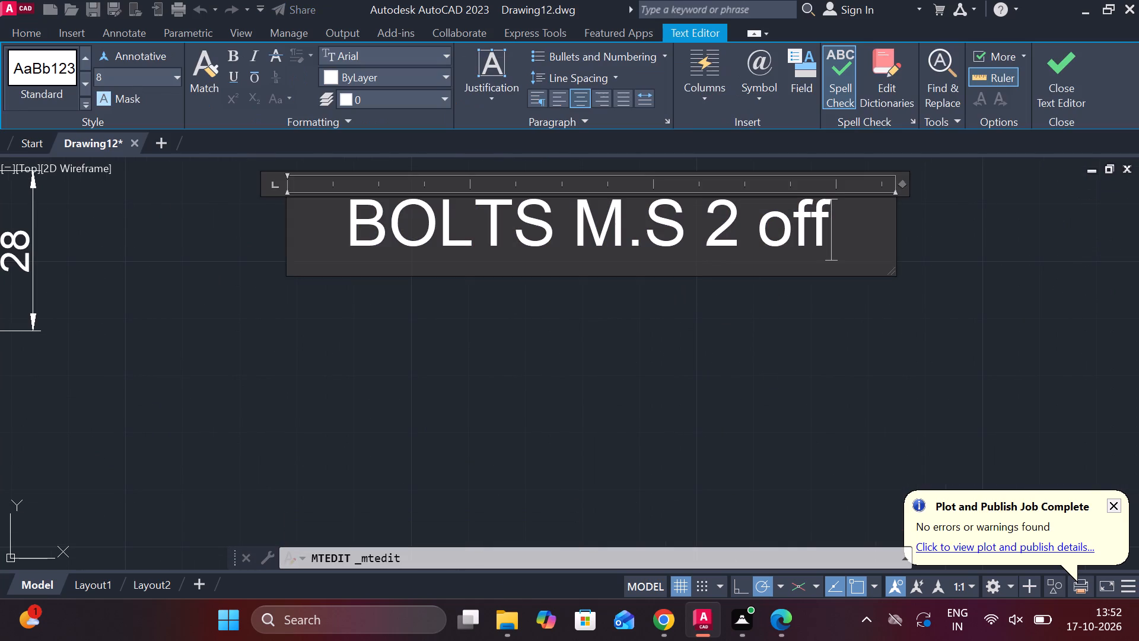
key(BackSpace)
key(BackSpace)
key(BackSpace)
key(BackSpace)
key(BackSpace)
key(BackSpace)
key(BackSpace)
key(BackSpace)
key(BackSpace)
key(BackSpace)
key(BackSpace)
key(BackSpace)
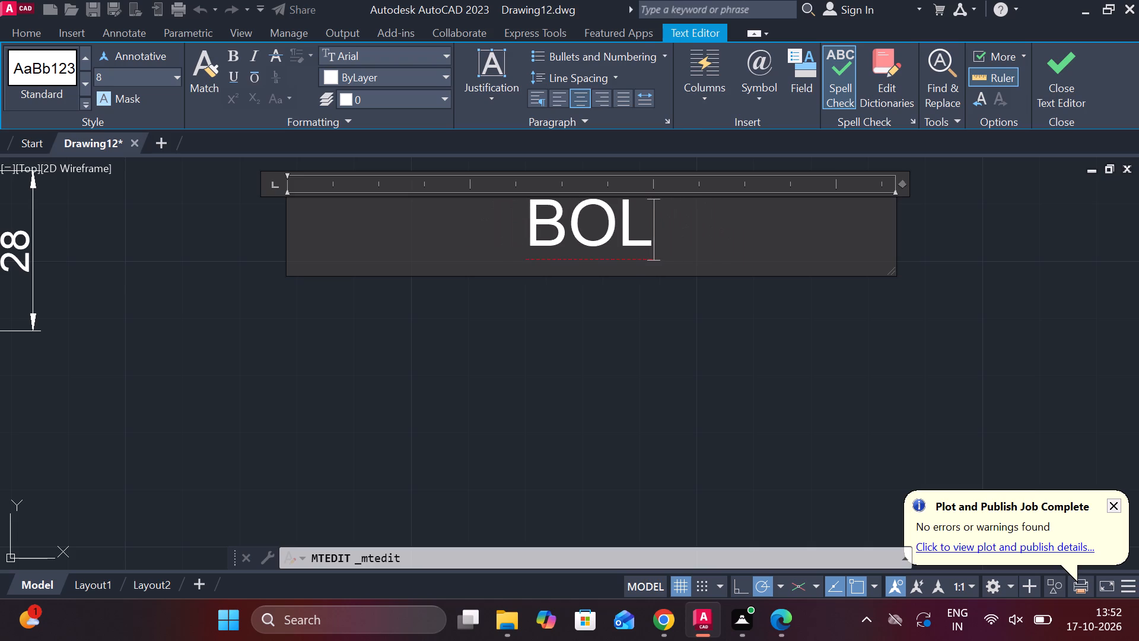
key(BackSpace)
key(BackSpace)
key(BackSpace)
text(NUTS)
key(space)
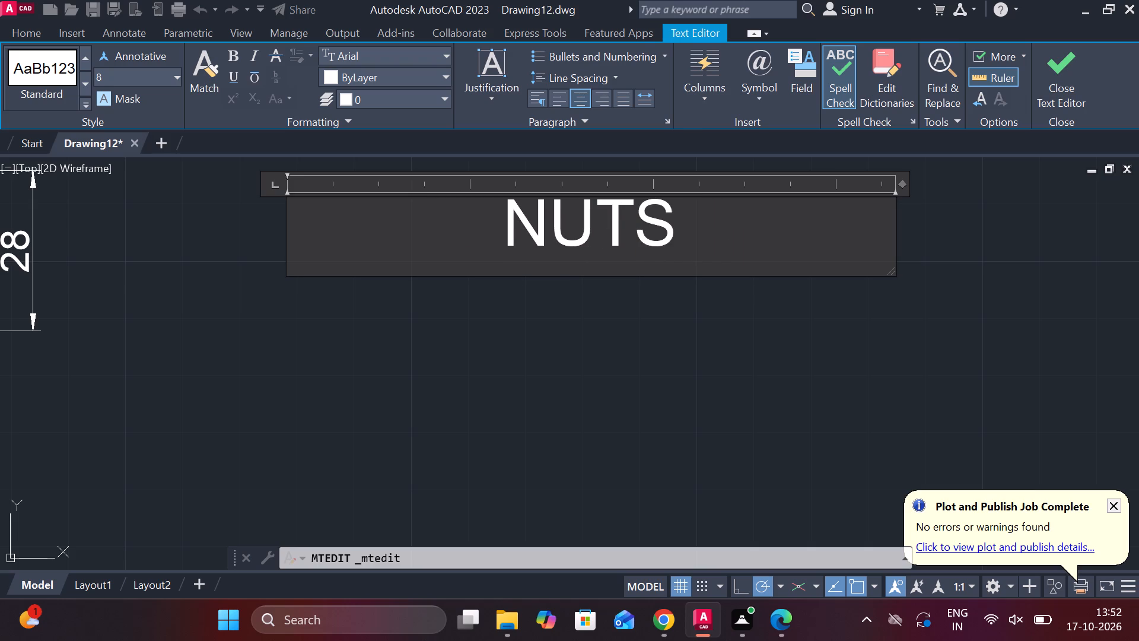
key(shift+ampersand)
text(LOCK)
key(s)
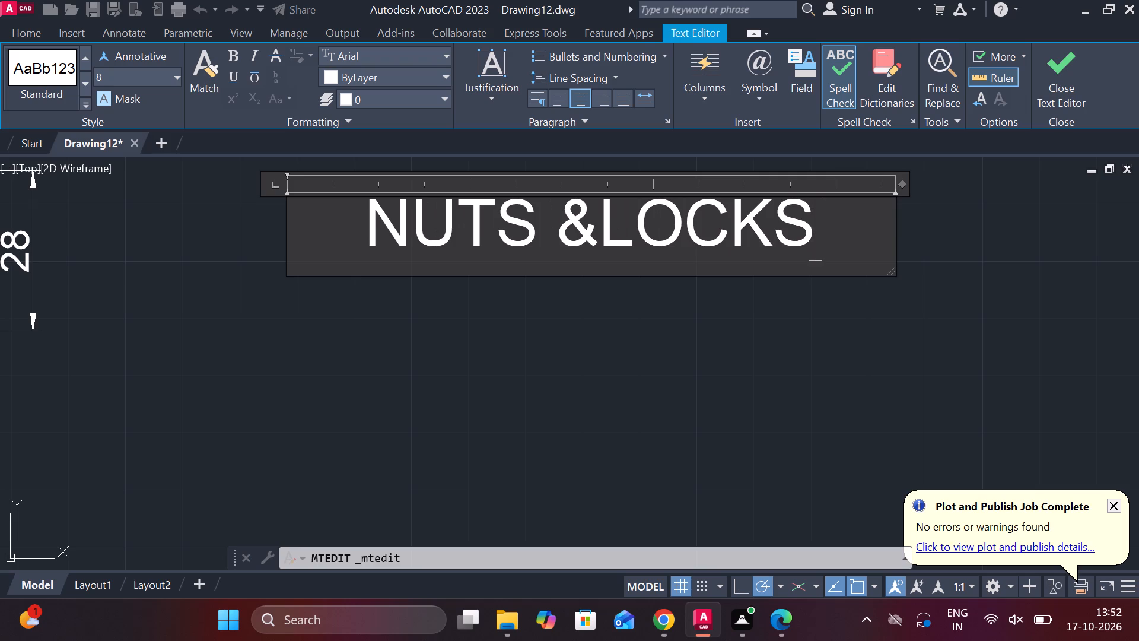
key(BackSpace)
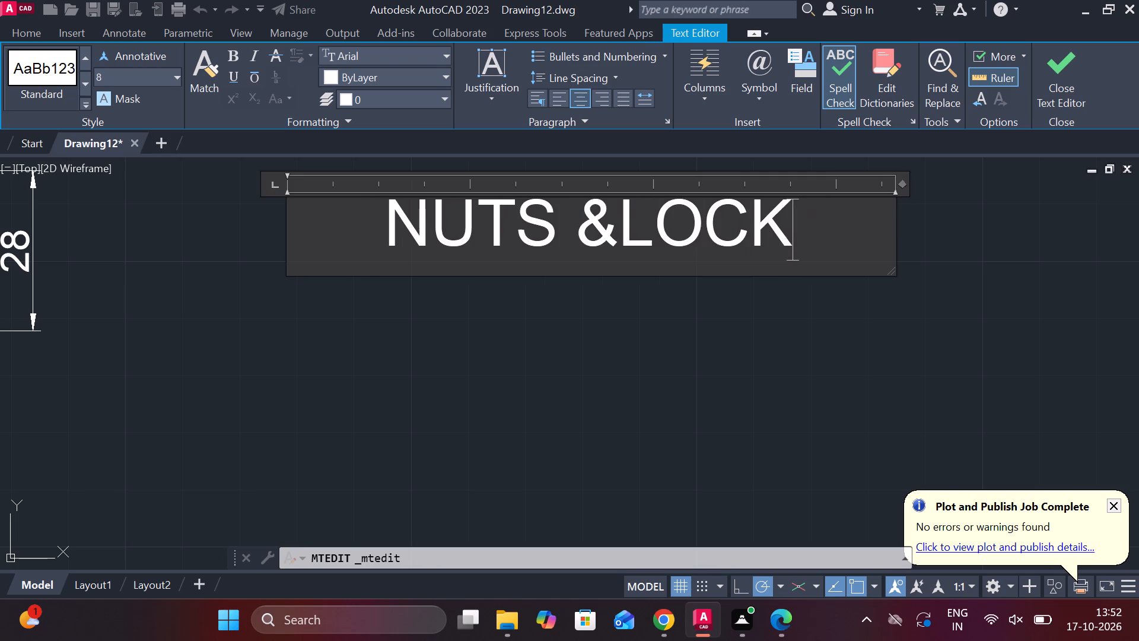
key(space)
text(NUTS)
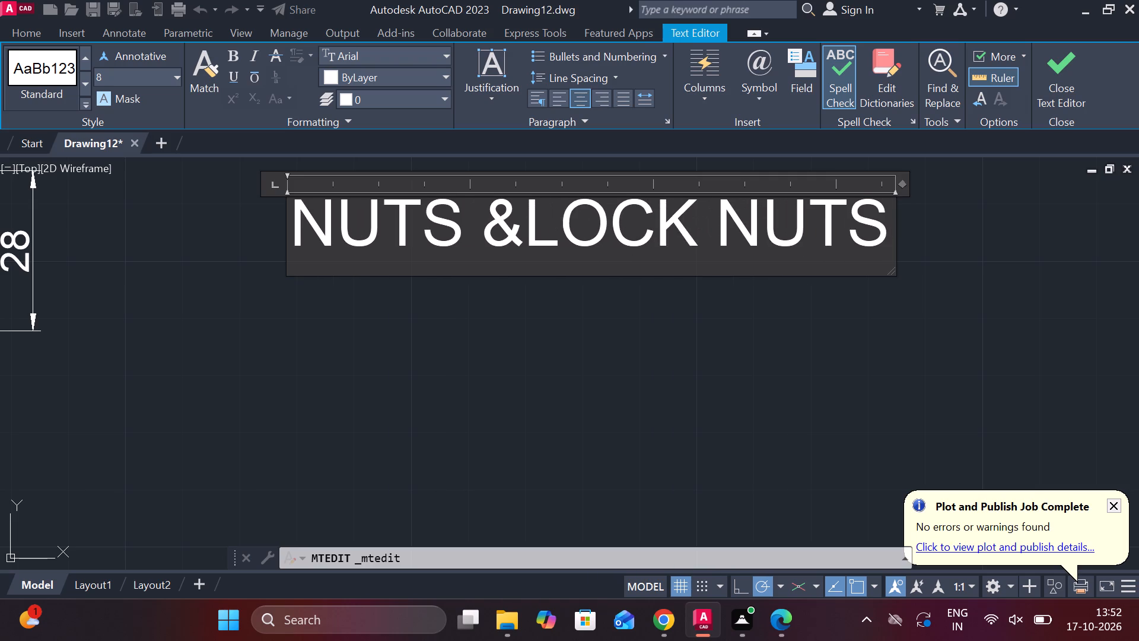
key(Return)
key(m)
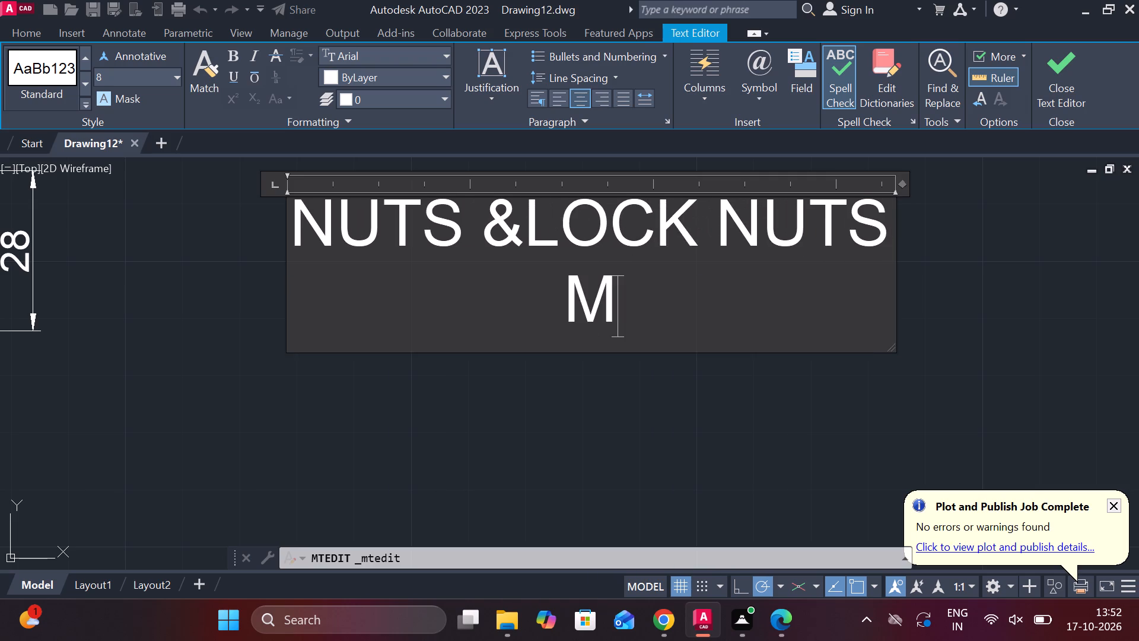
key(period)
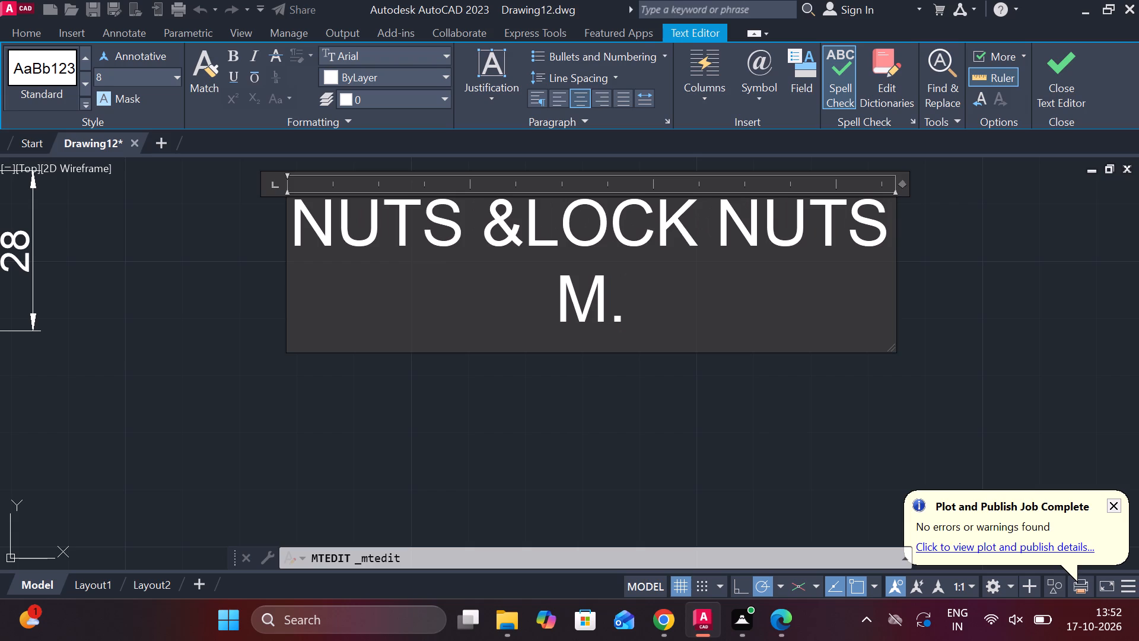
key(s)
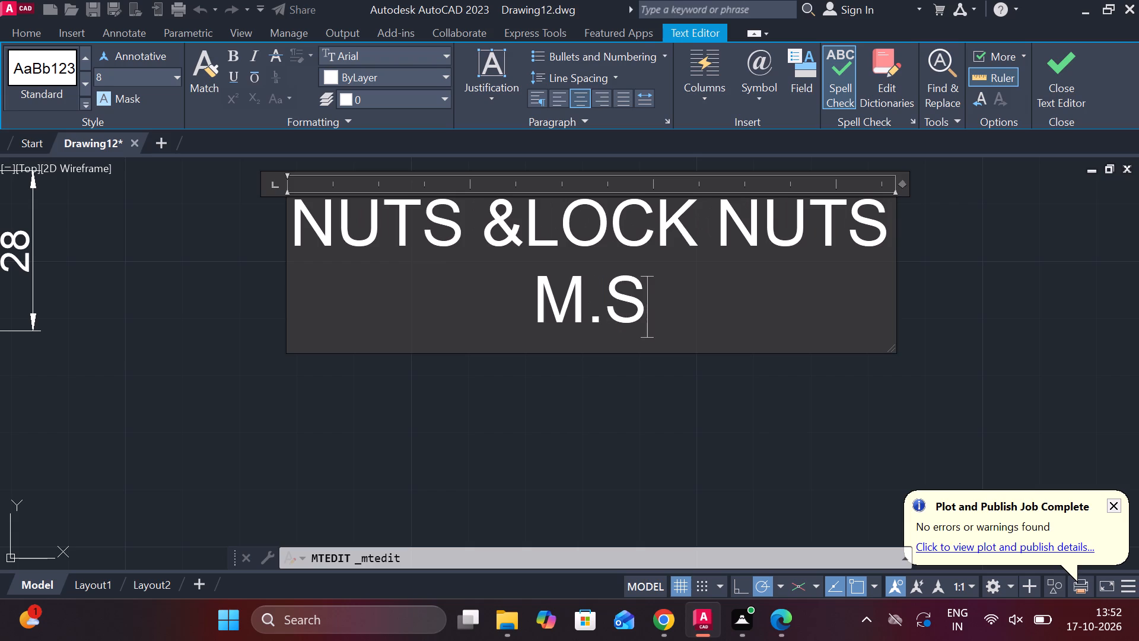
text(.2)
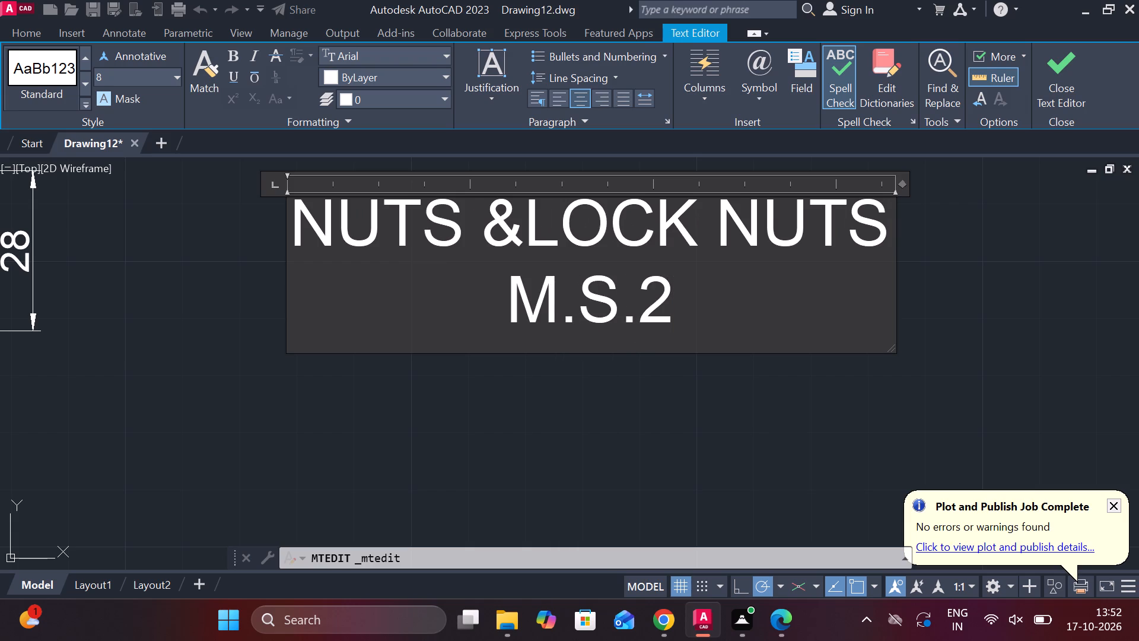
text(off)
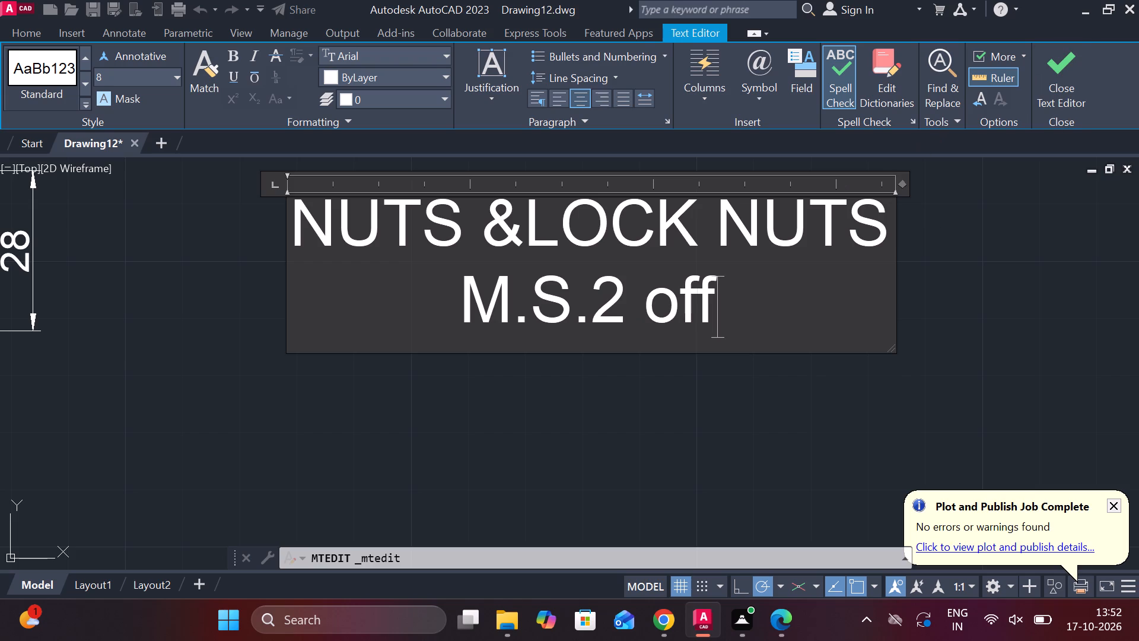
click(594, 312)
key(space)
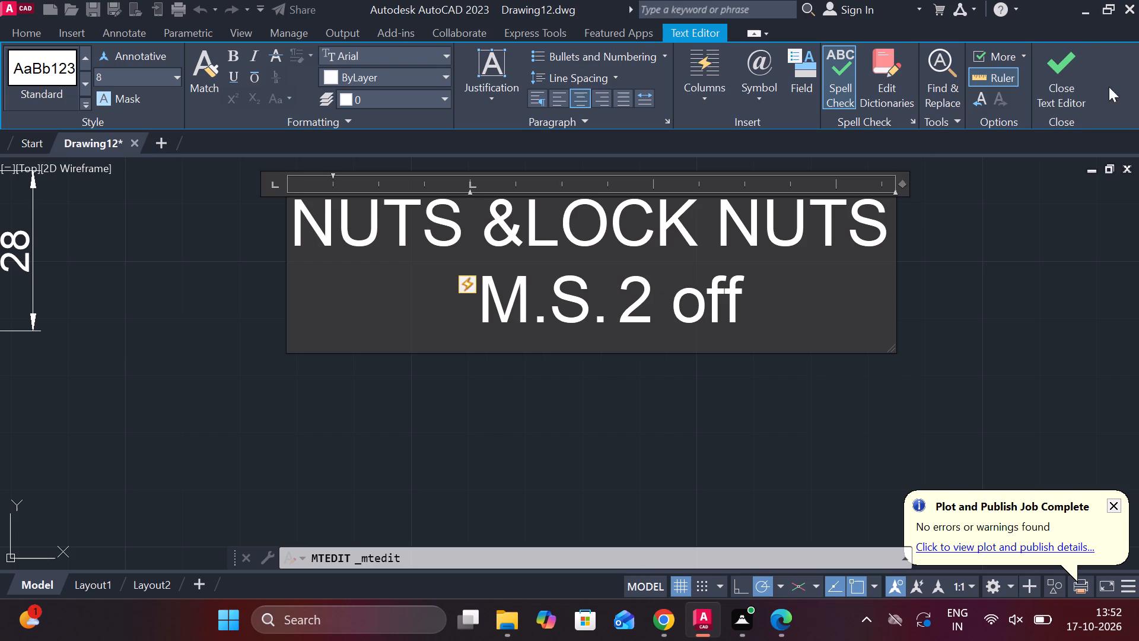
click(1075, 56)
Look over the dimensioned and labelled cap, body, brasses, bolt and nut views.
scroll(969, 239, down, 5)
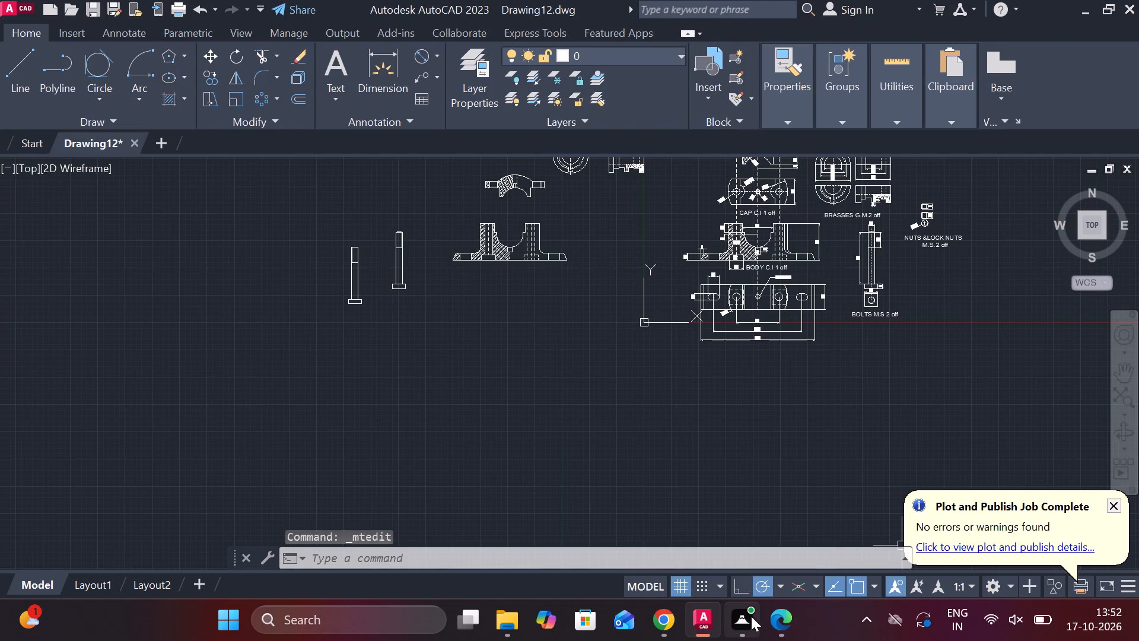
click(928, 308)
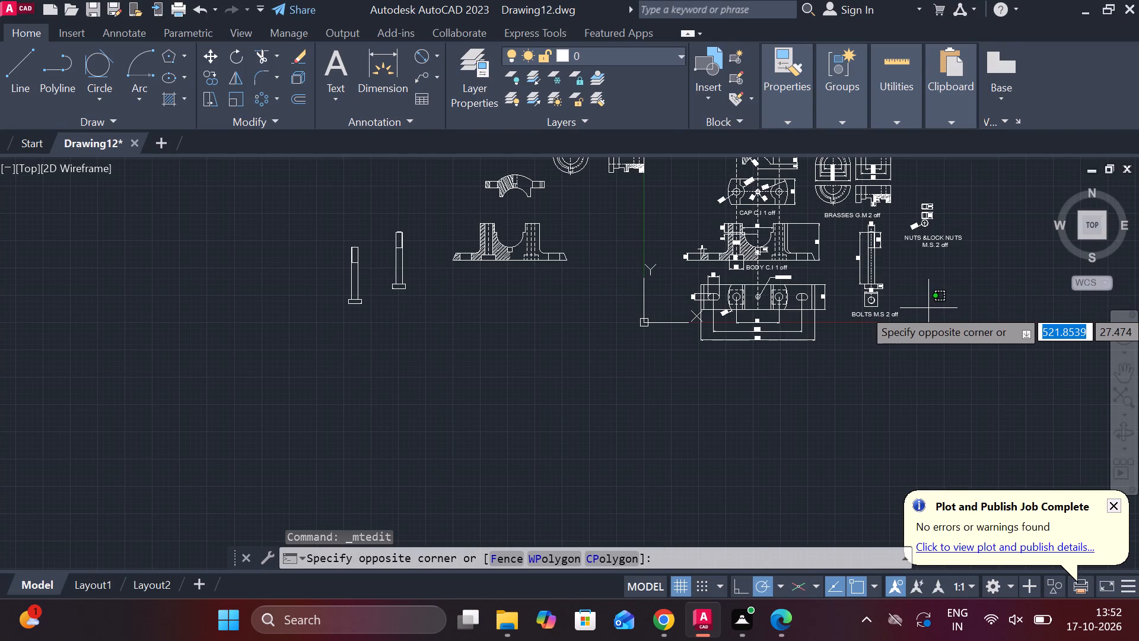
key(Escape)
middle_drag(953, 275, 877, 337)
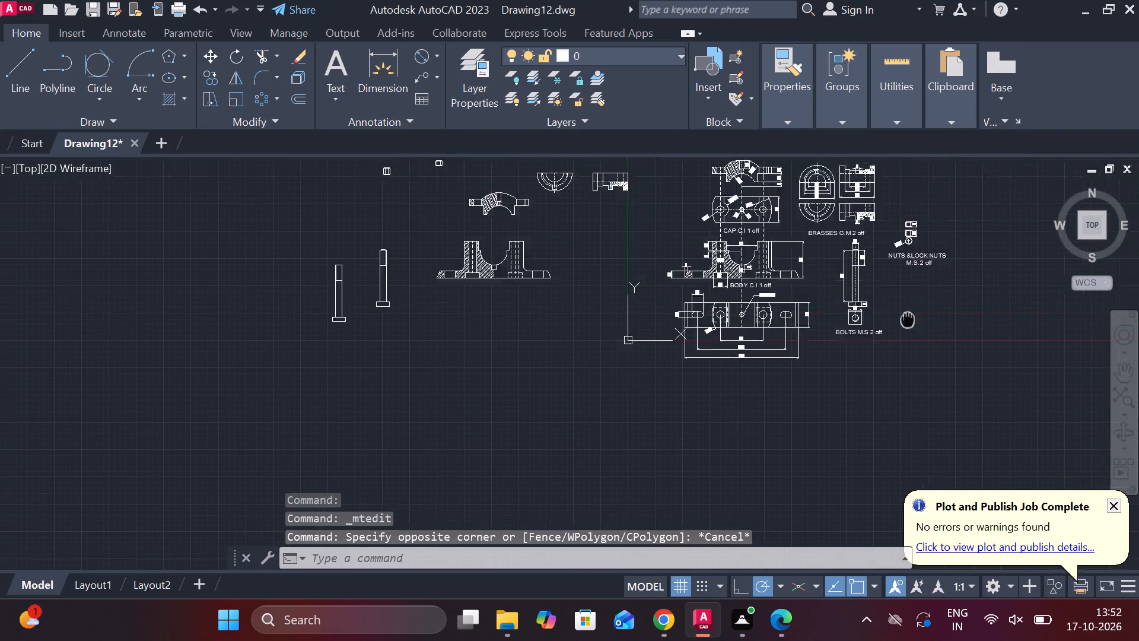
middle_drag(877, 337, 848, 349)
scroll(823, 341, up, 1)
middle_drag(823, 341, 914, 344)
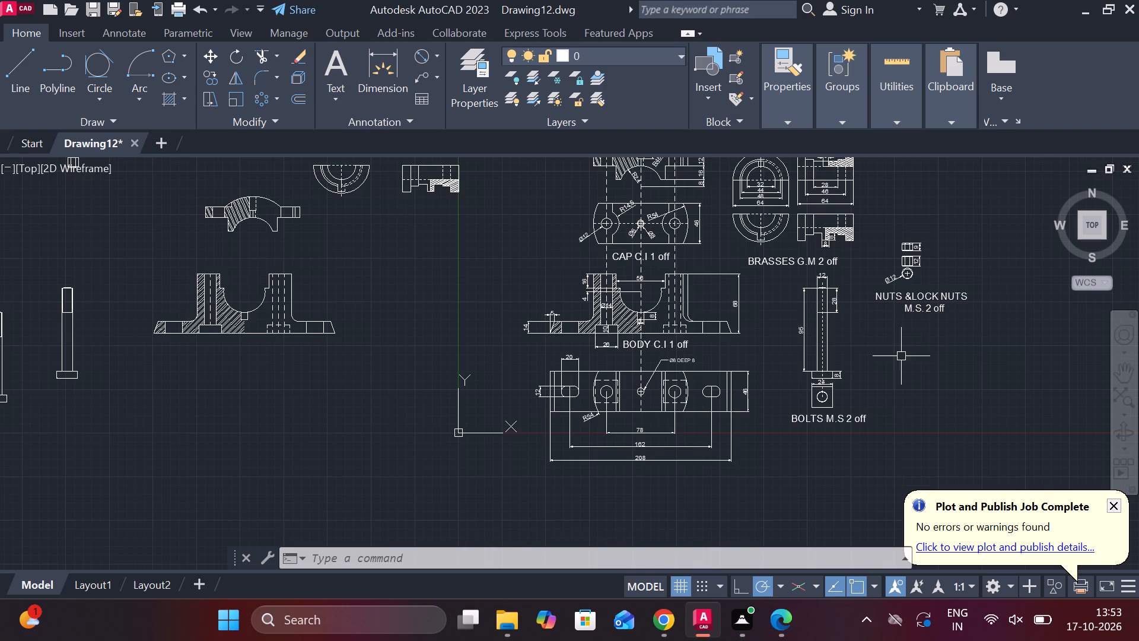
middle_drag(909, 359, 780, 420)
middle_drag(773, 419, 791, 373)
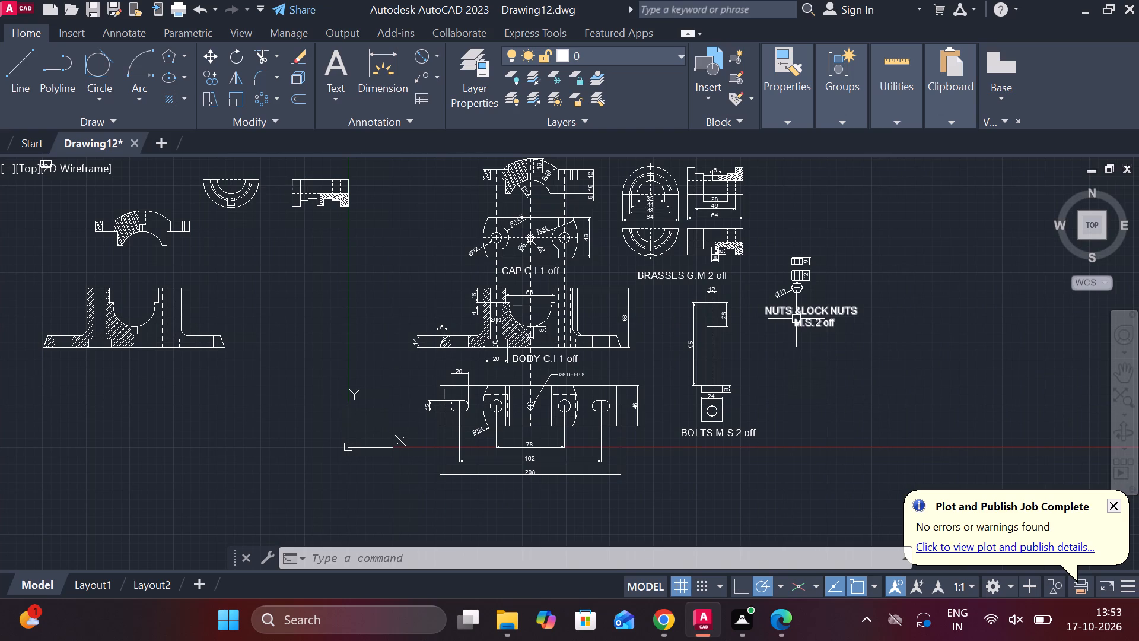
Draw a vertical line 4 units upward from the outer top corner of the left post on the undimensioned body view.
middle_drag(437, 249, 1122, 338)
middle_drag(1027, 367, 1021, 367)
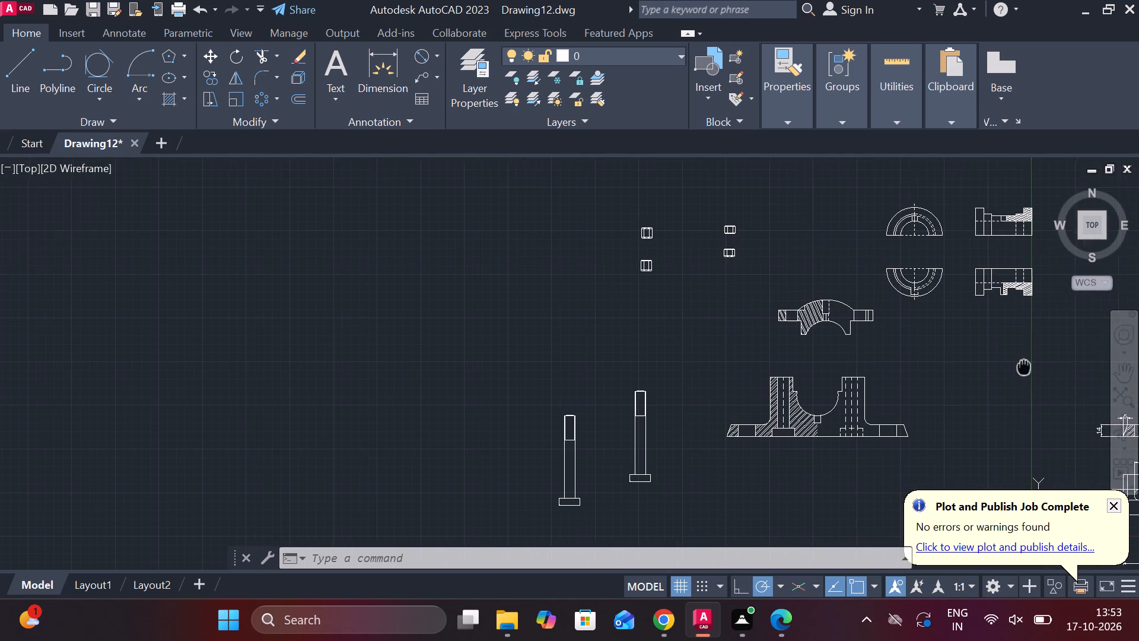
middle_drag(1021, 367, 906, 312)
scroll(852, 314, up, 1)
middle_drag(824, 334, 785, 312)
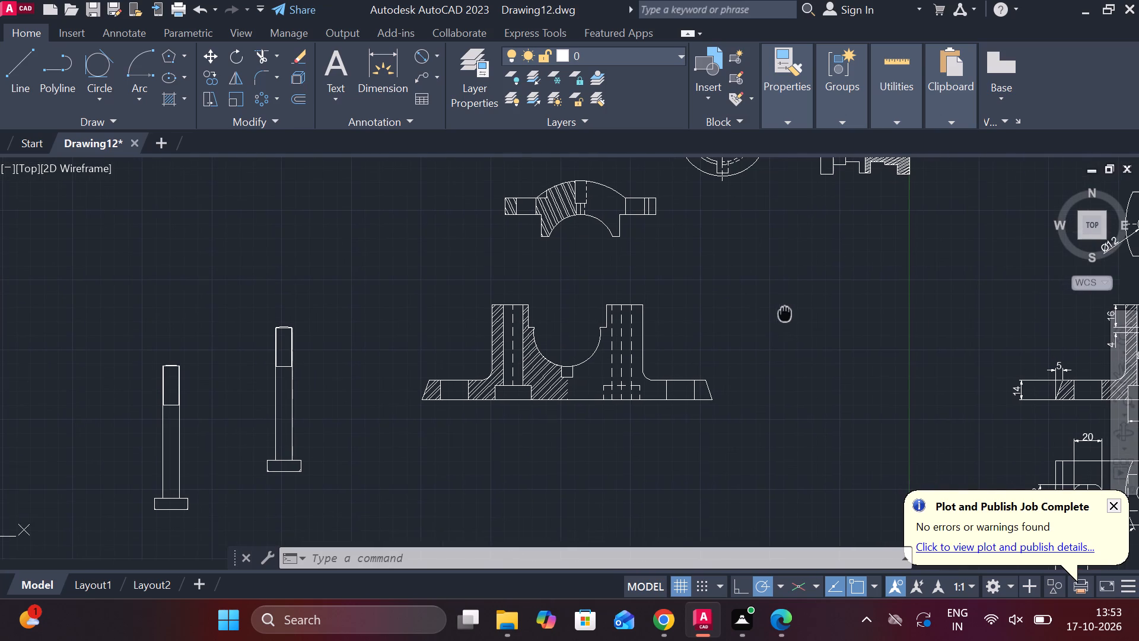
key(Escape)
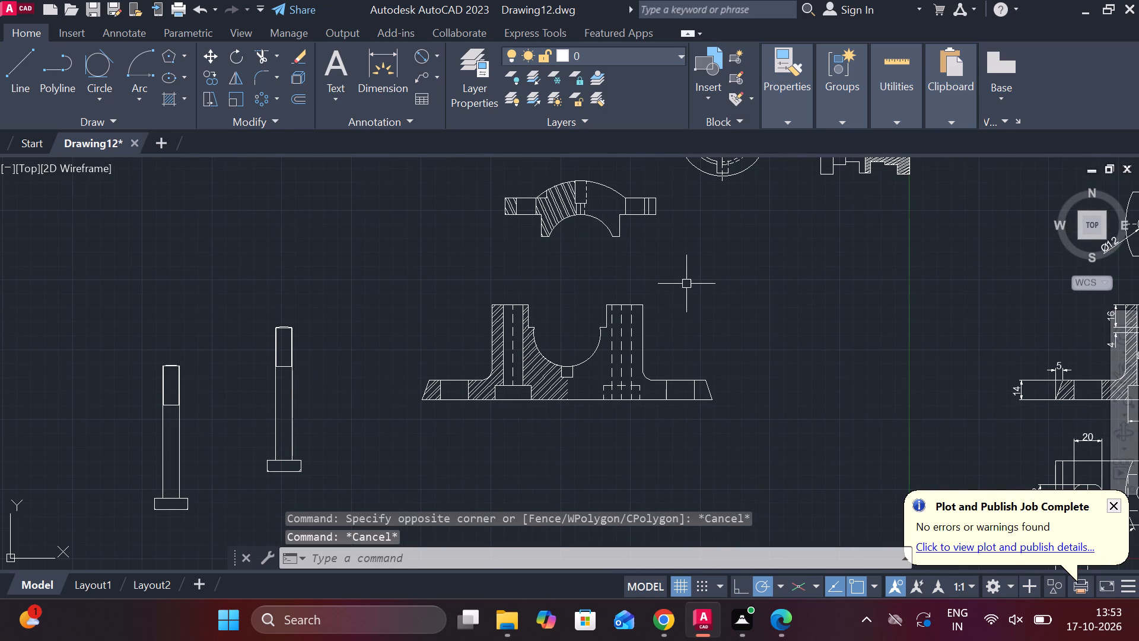
middle_drag(729, 299, 733, 290)
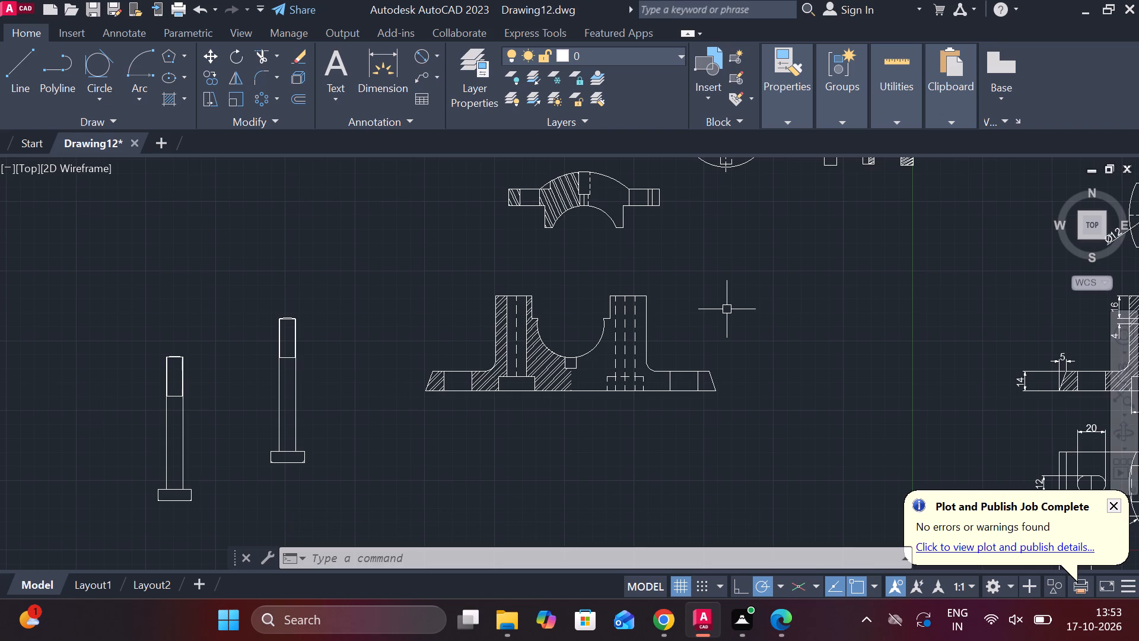
scroll(525, 277, up, 1)
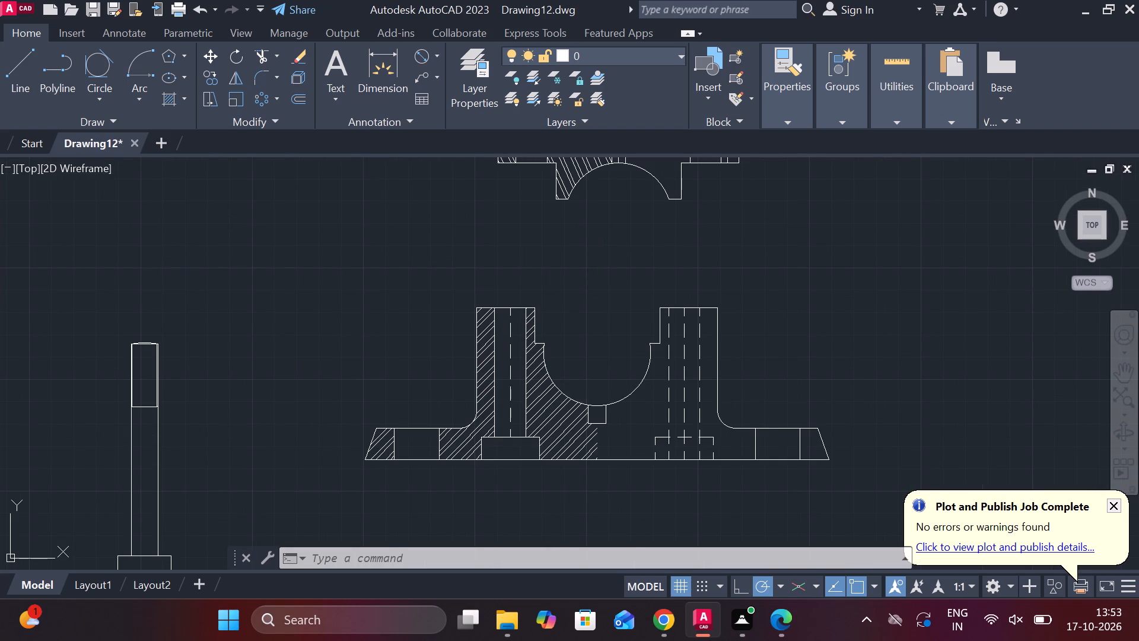
key(Escape)
key(l)
key(Return)
scroll(571, 294, up, 2)
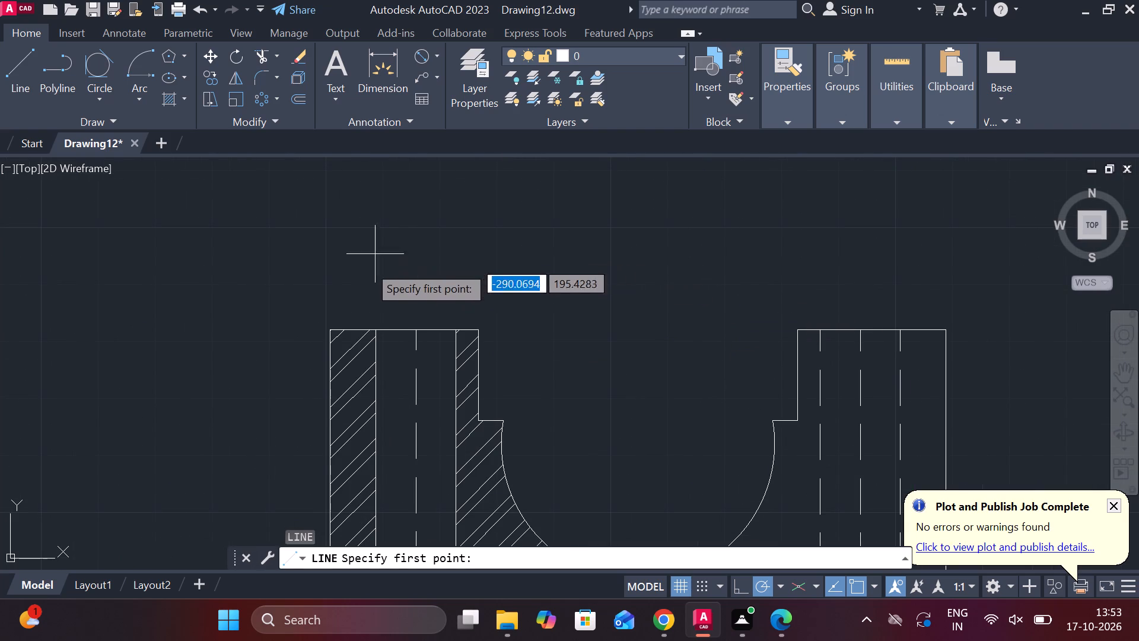
click(324, 328)
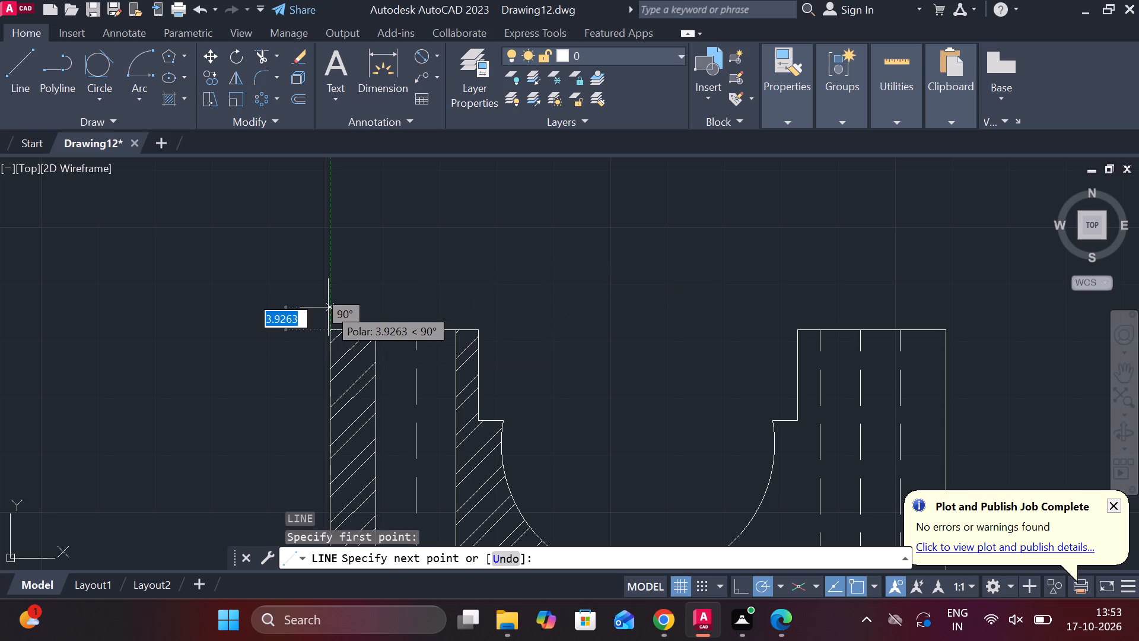
text(4)
key(space)
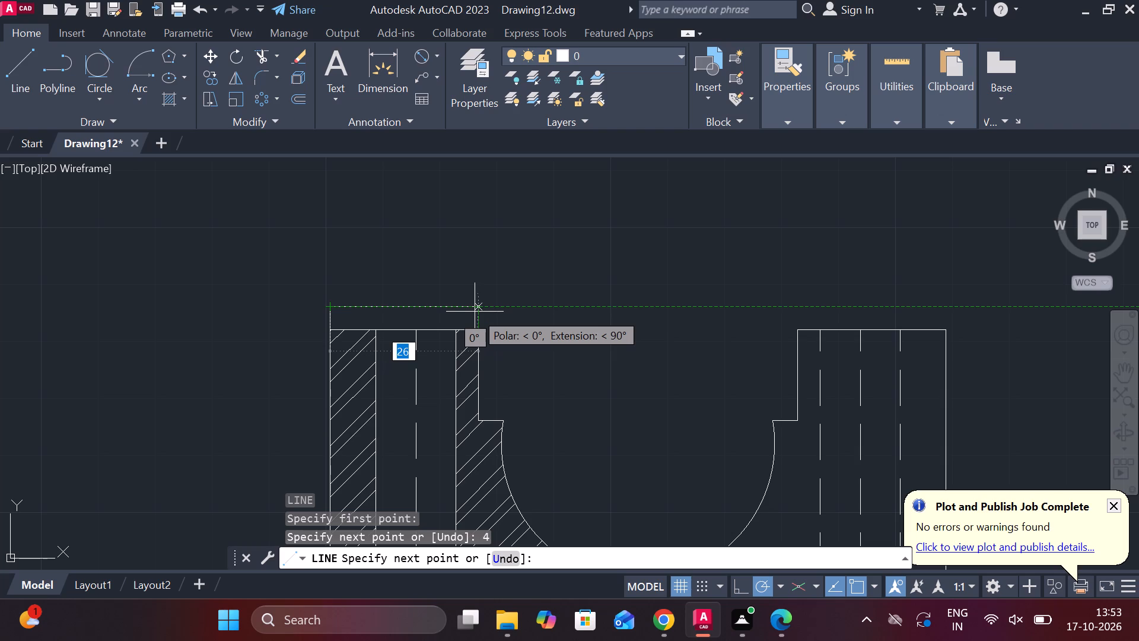
key(Escape)
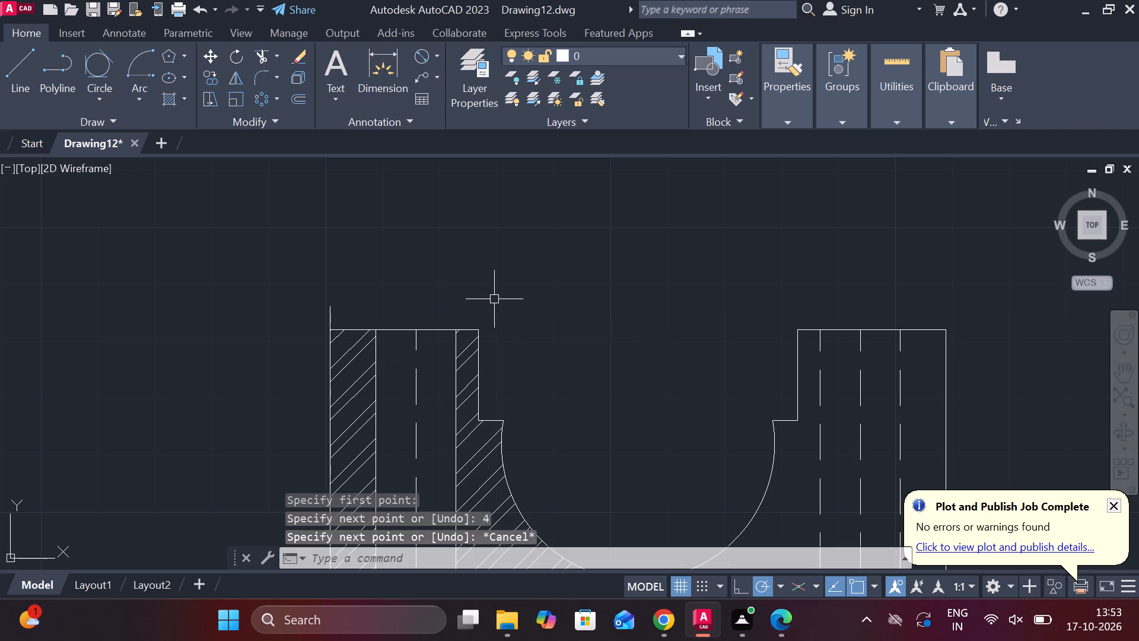
Draw a matching vertical line 4 units upward from the inner top corner of the same left post.
key(l)
key(Return)
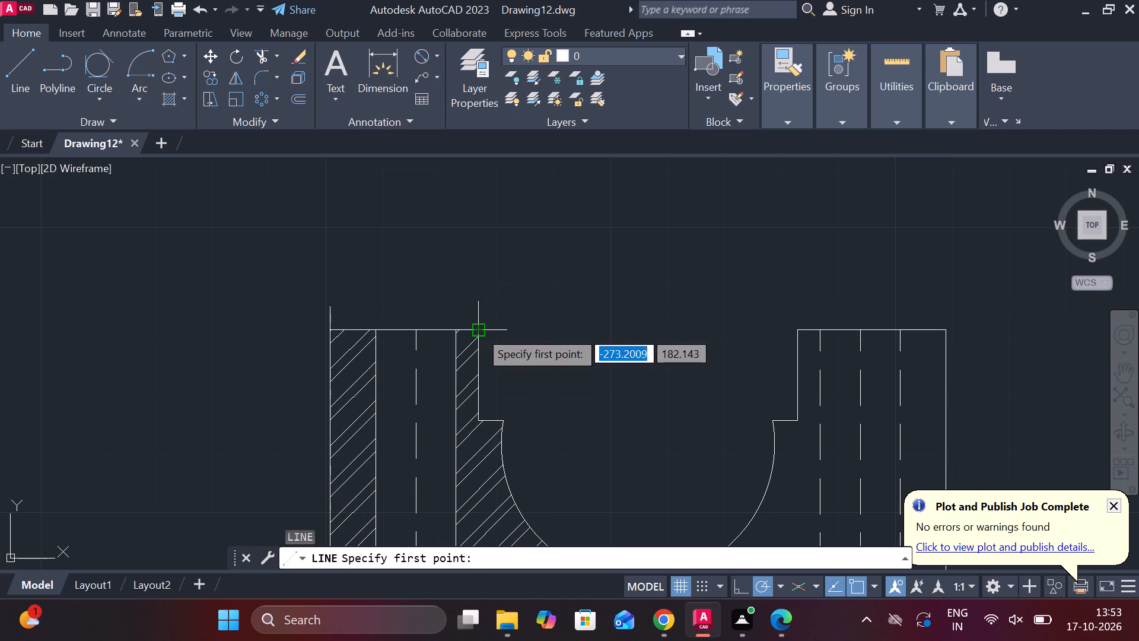
click(479, 330)
text(4)
key(space)
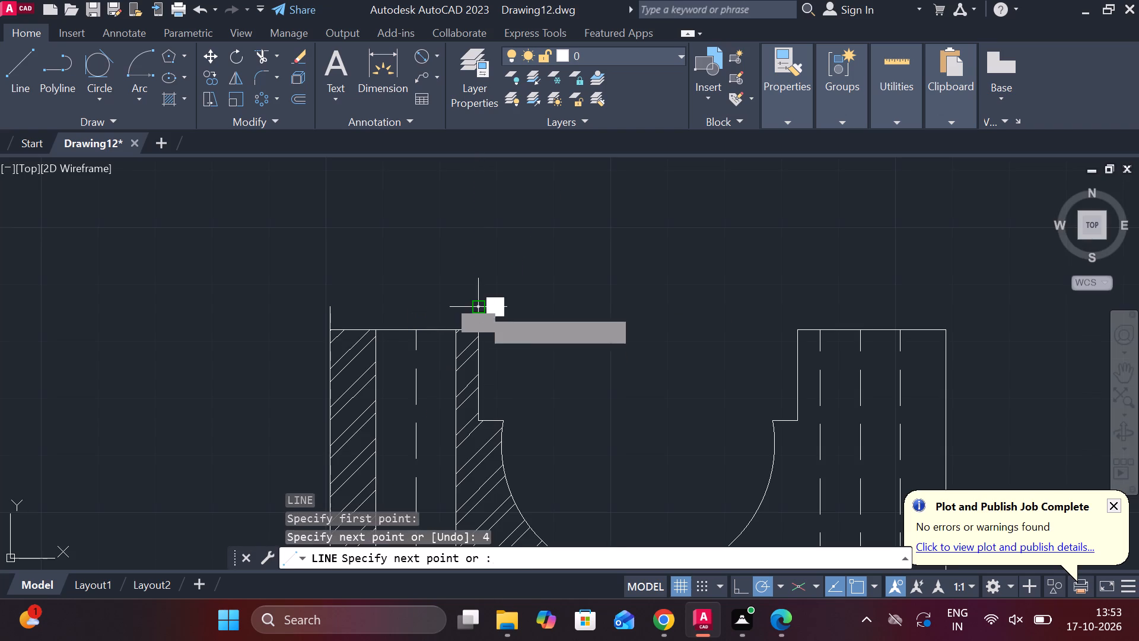
key(Escape)
scroll(527, 298, down, 2)
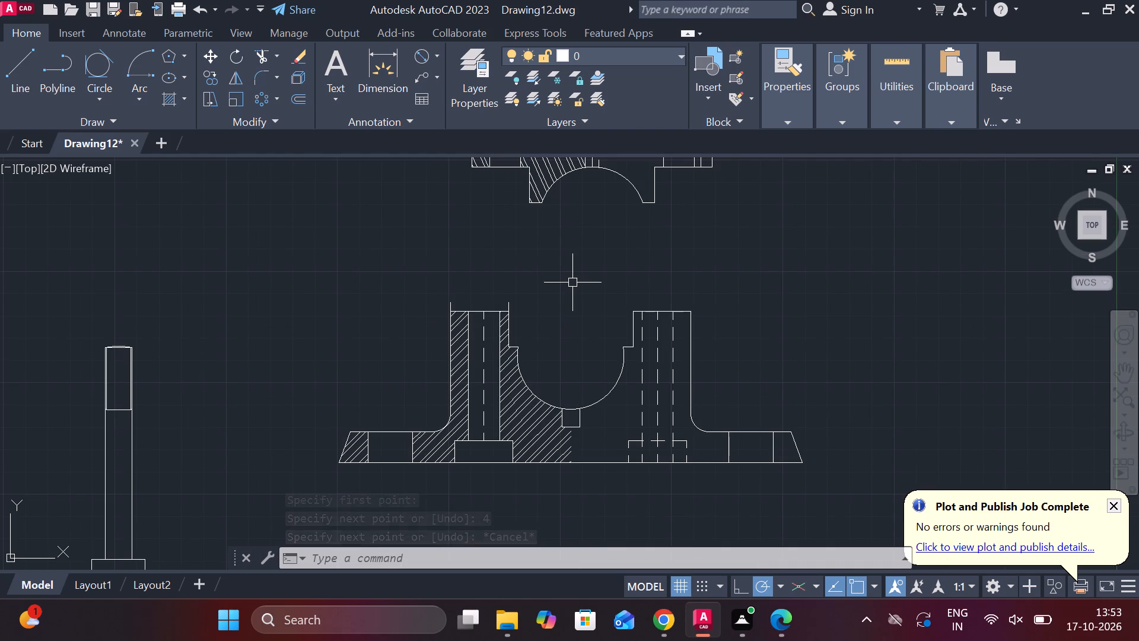
Draw a horizontal line about 112 units long from the centre of the body's semicircular recess out past the right post.
middle_click(576, 293)
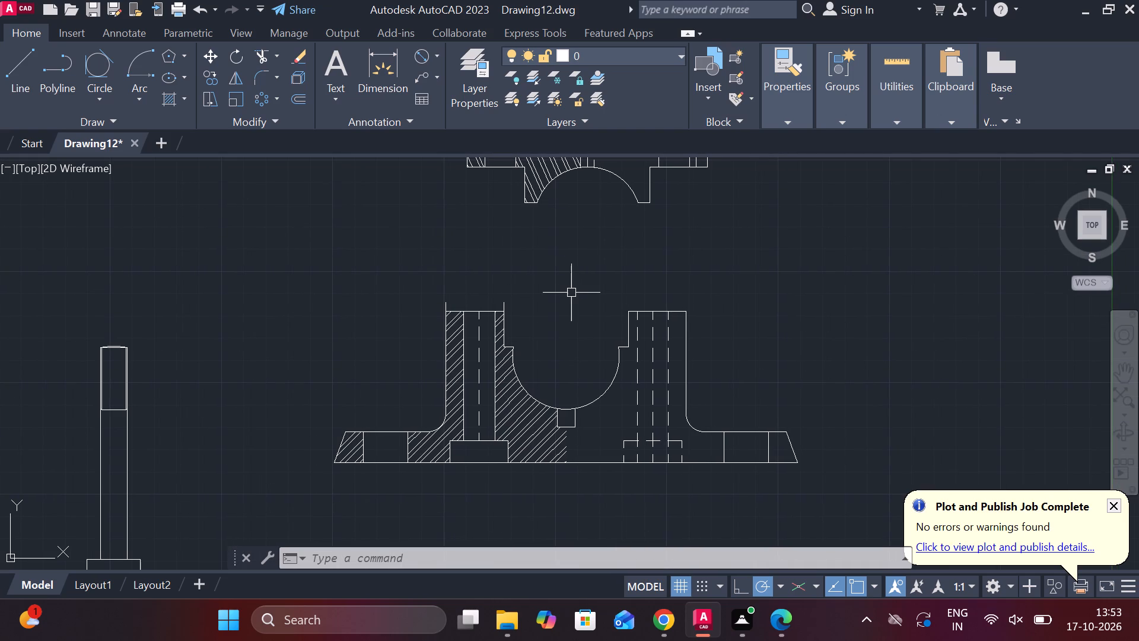
key(l)
key(Return)
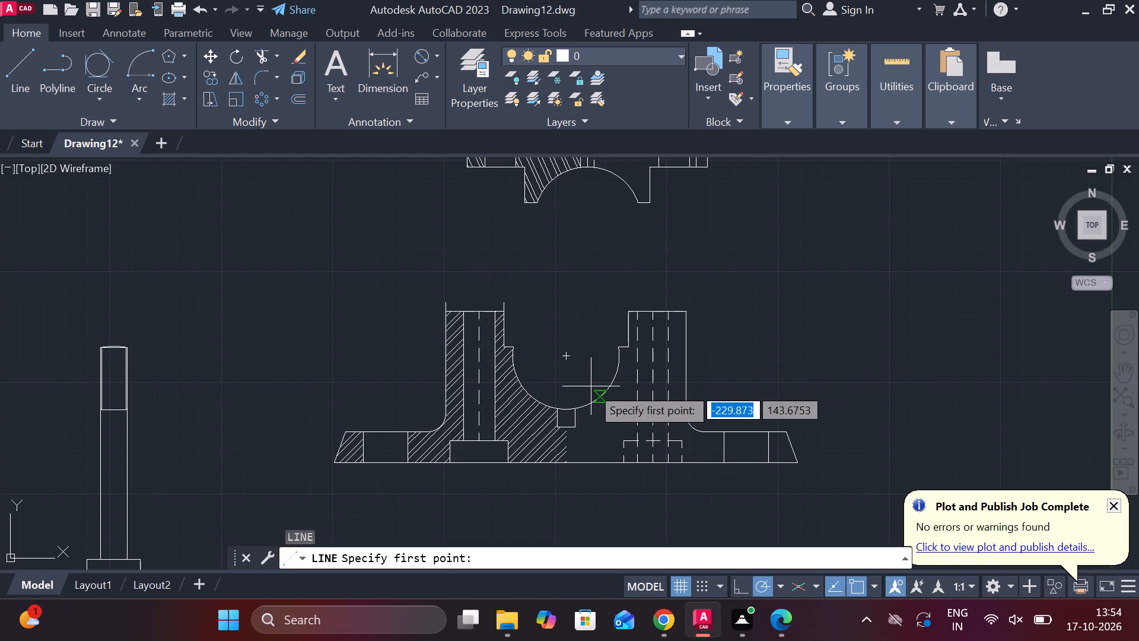
click(560, 357)
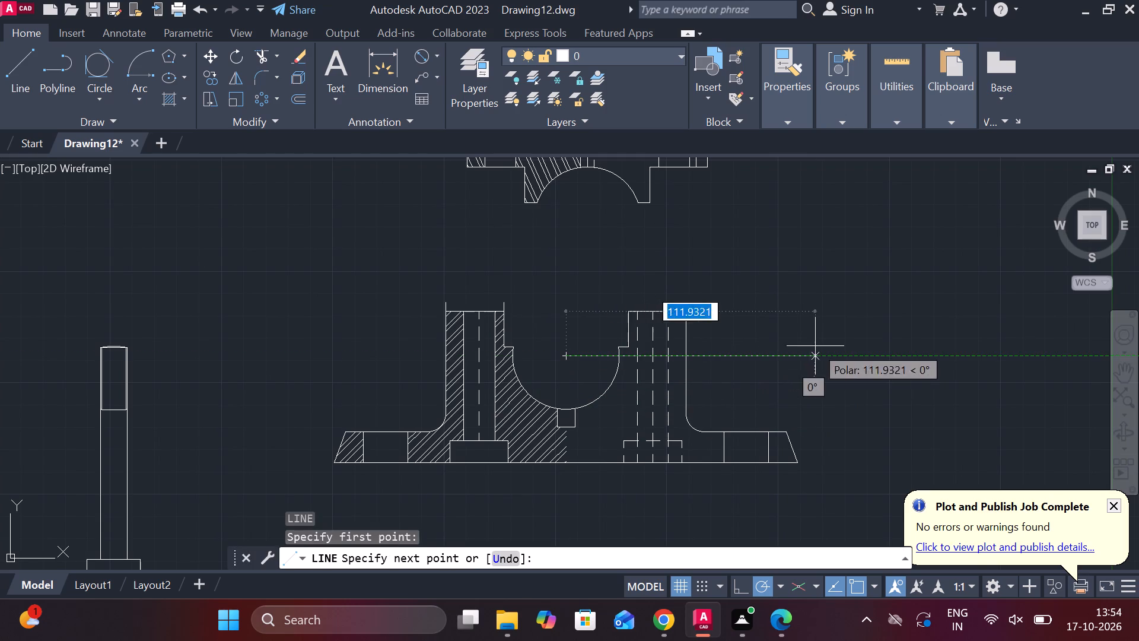
click(815, 346)
key(Escape)
Extend the horizontal centre line from the recess centre out past the body's left post.
click(602, 356)
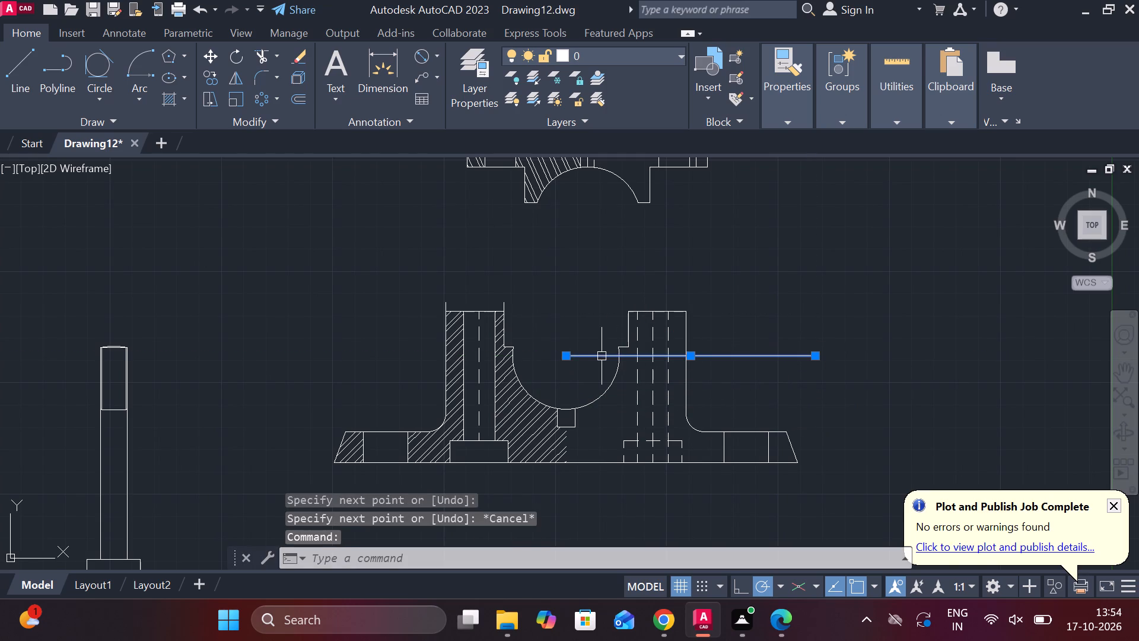
click(609, 396)
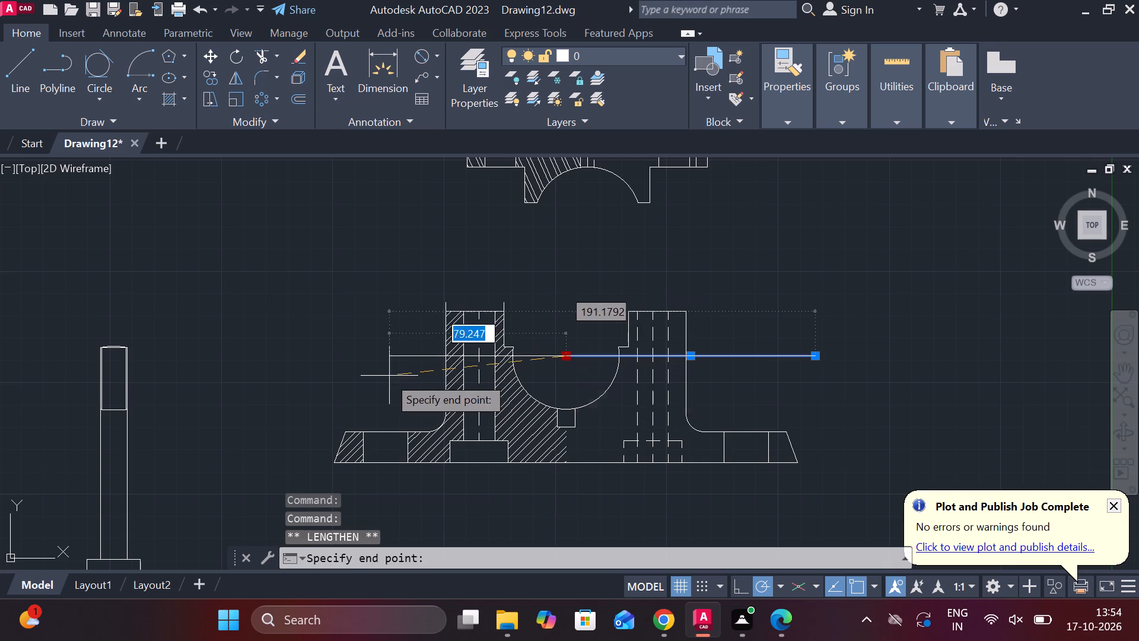
click(369, 373)
key(Escape)
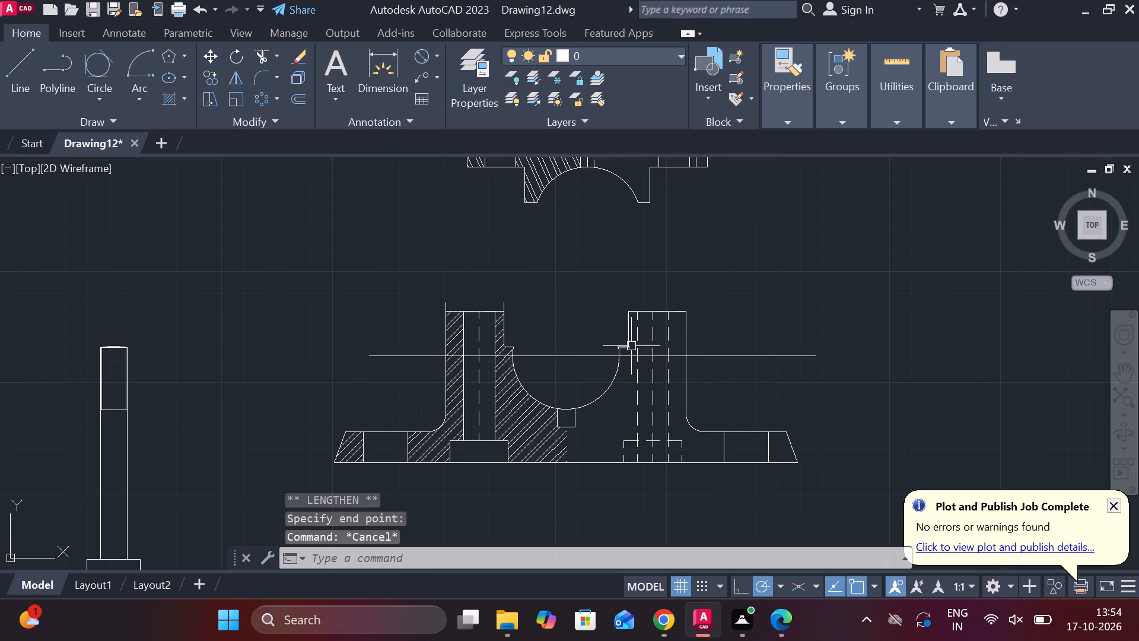
Draw a vertical centre line about 69 units up from the recess centre and extend its lower end below the body's base.
key(l)
key(Return)
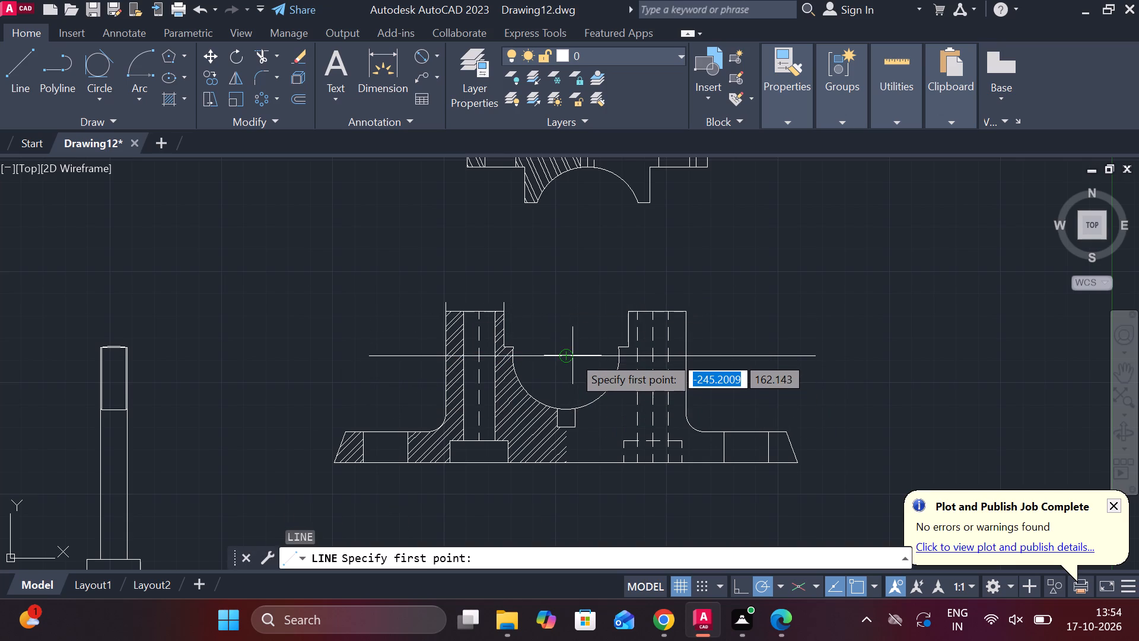
click(571, 356)
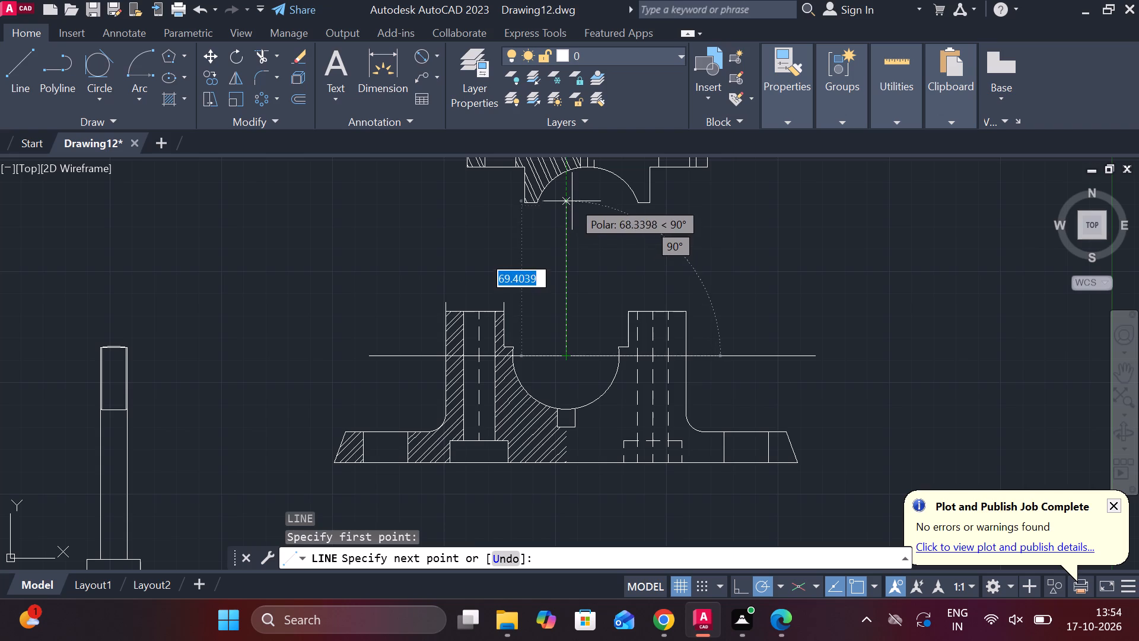
click(572, 201)
key(Escape)
click(569, 309)
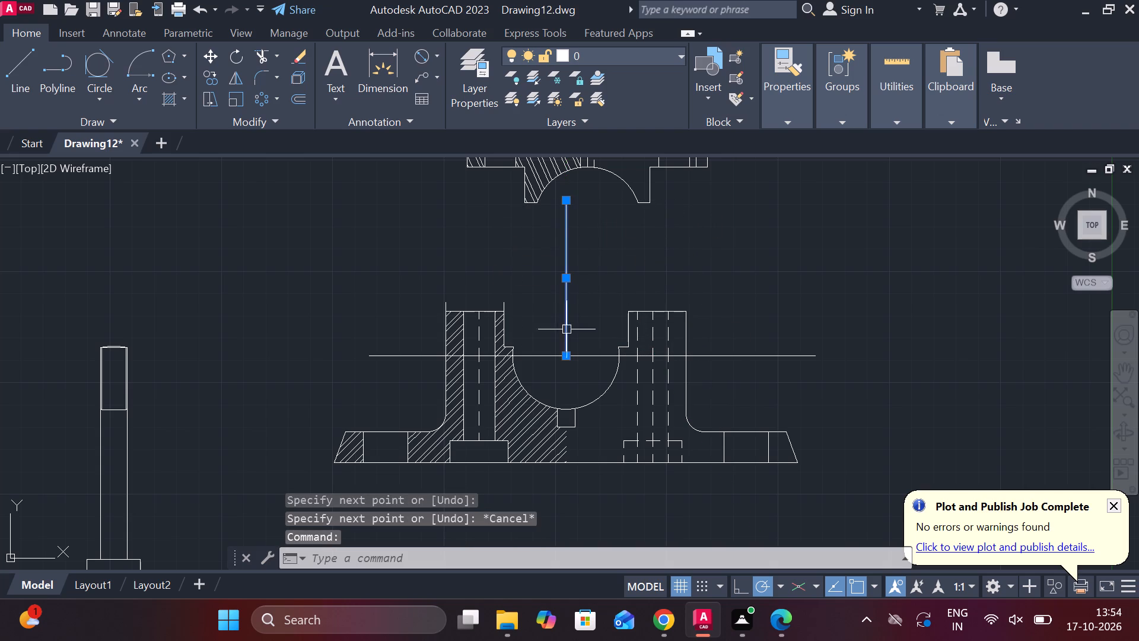
click(597, 389)
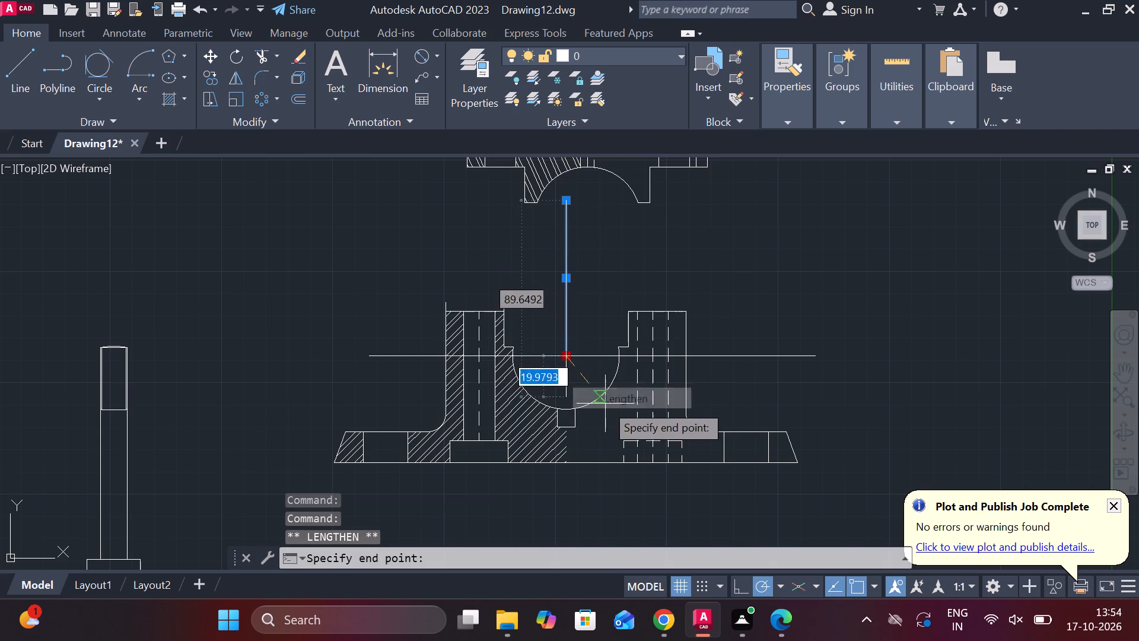
click(553, 519)
key(Escape)
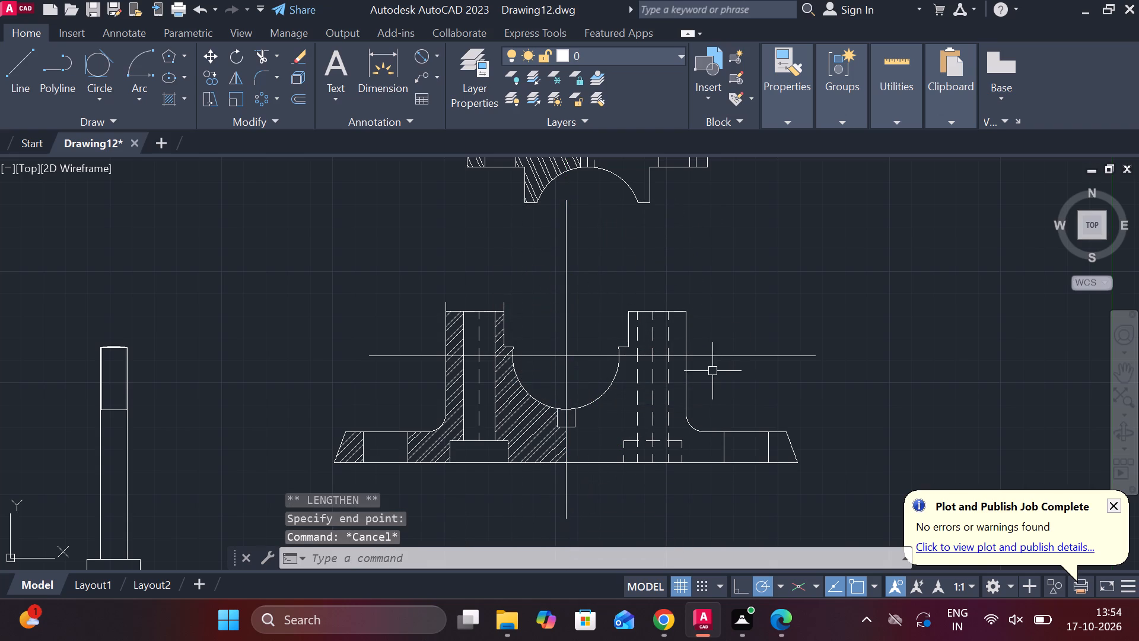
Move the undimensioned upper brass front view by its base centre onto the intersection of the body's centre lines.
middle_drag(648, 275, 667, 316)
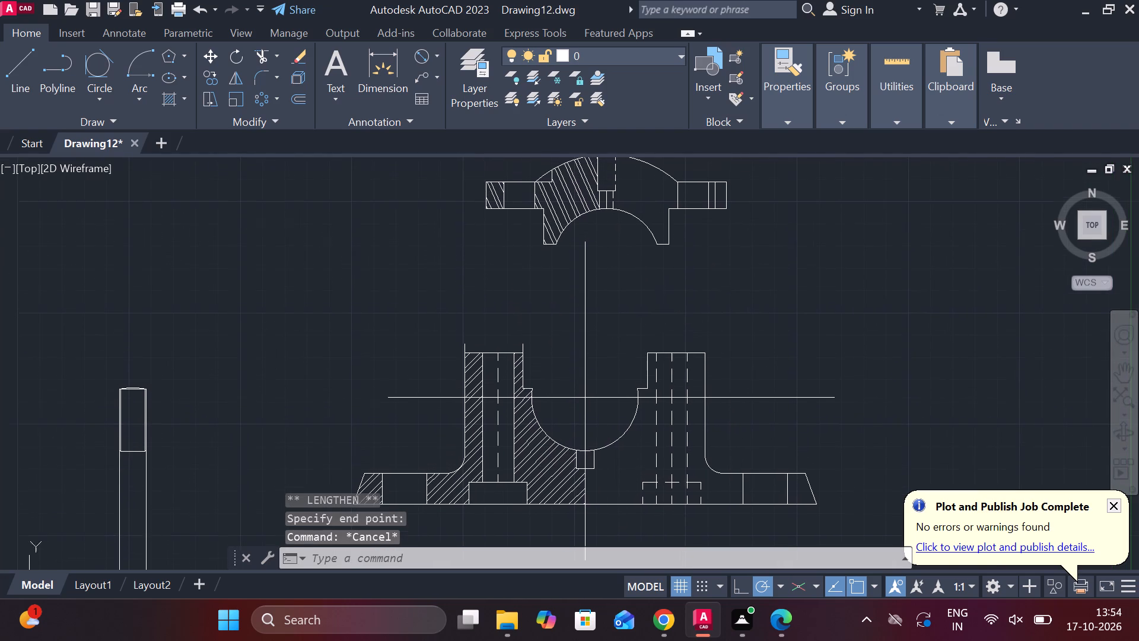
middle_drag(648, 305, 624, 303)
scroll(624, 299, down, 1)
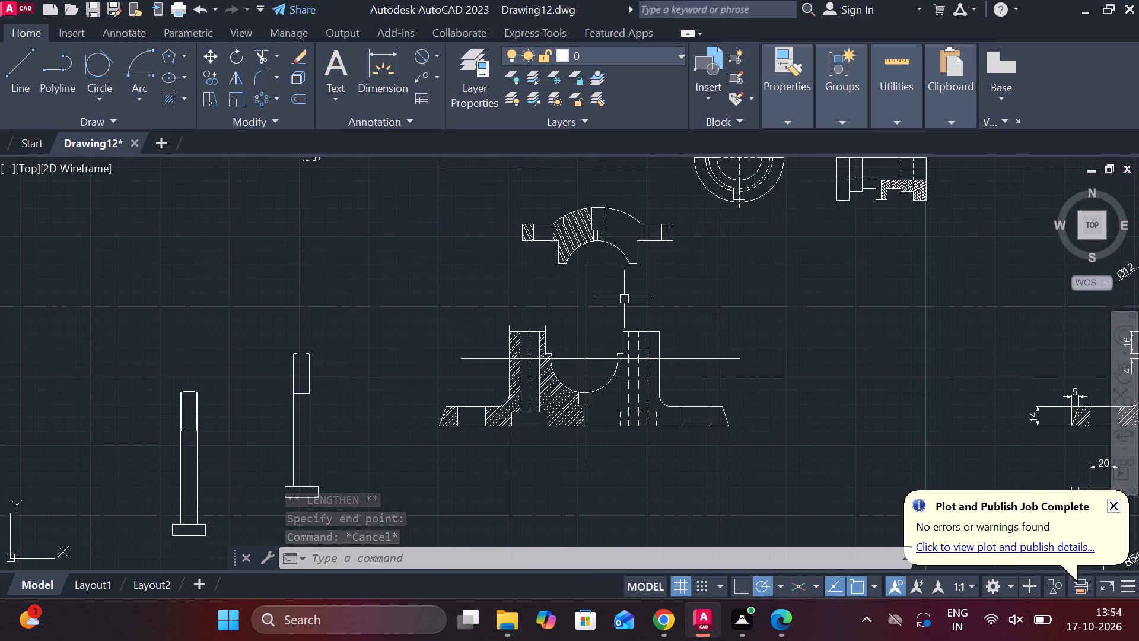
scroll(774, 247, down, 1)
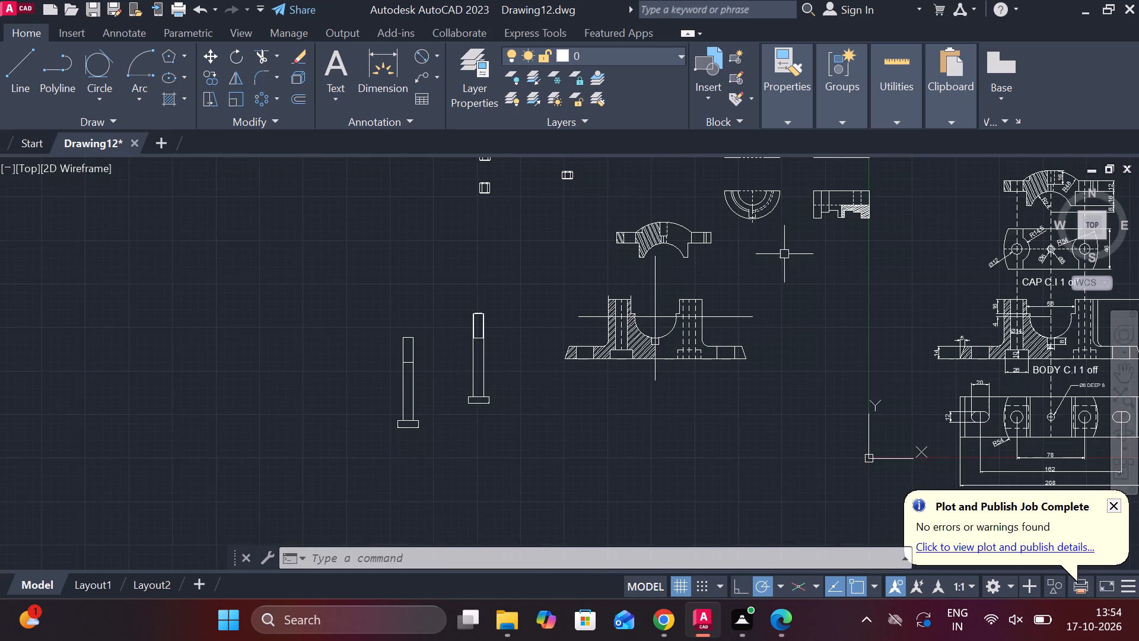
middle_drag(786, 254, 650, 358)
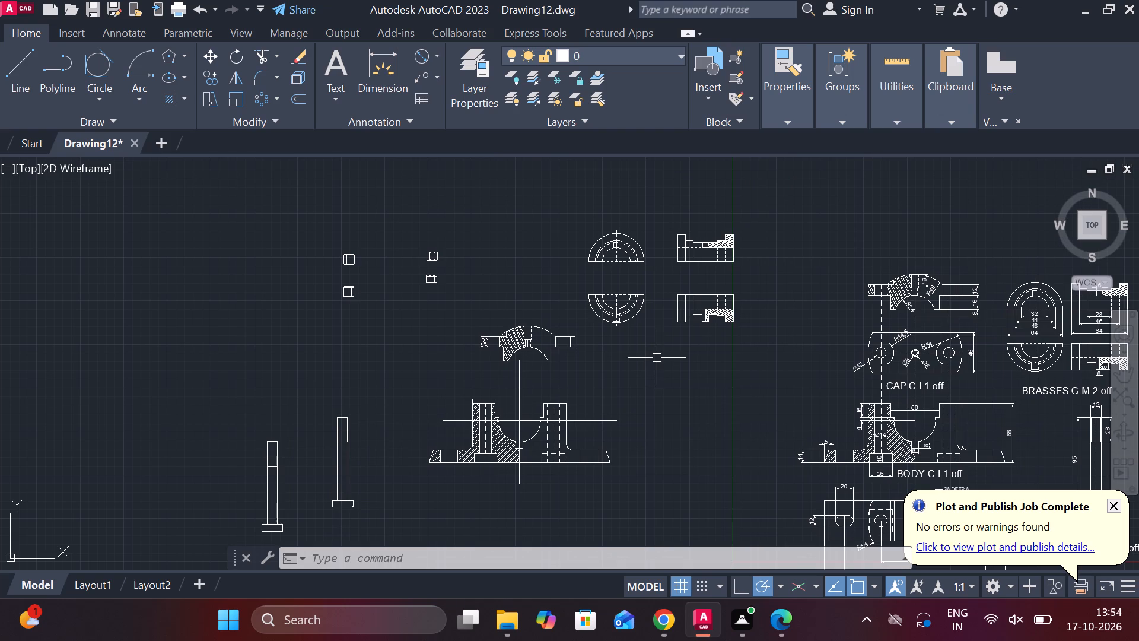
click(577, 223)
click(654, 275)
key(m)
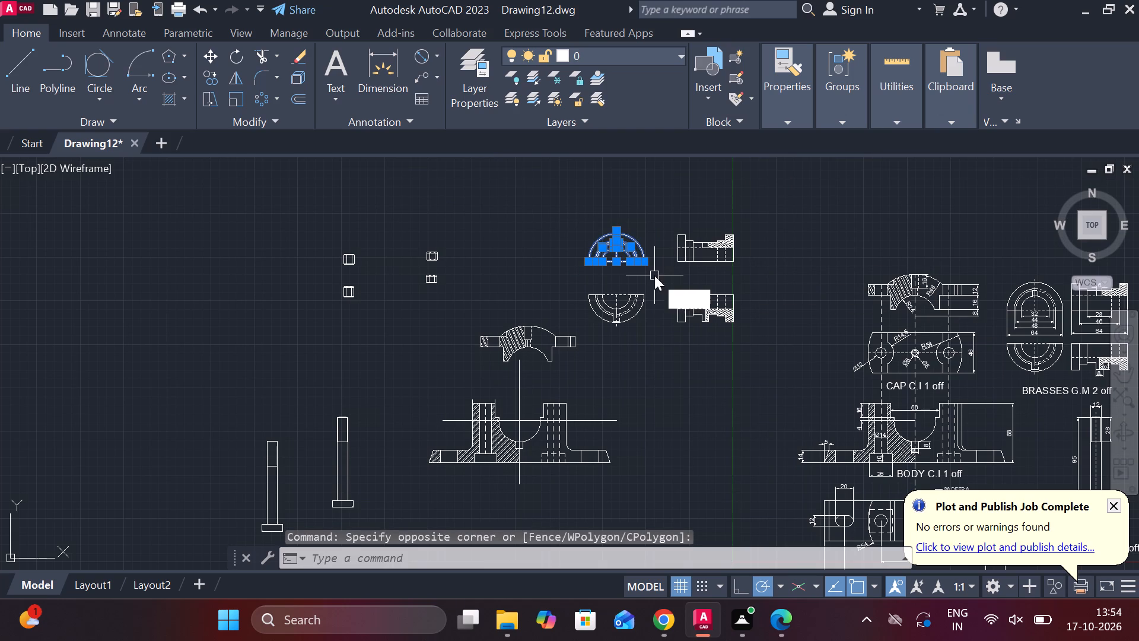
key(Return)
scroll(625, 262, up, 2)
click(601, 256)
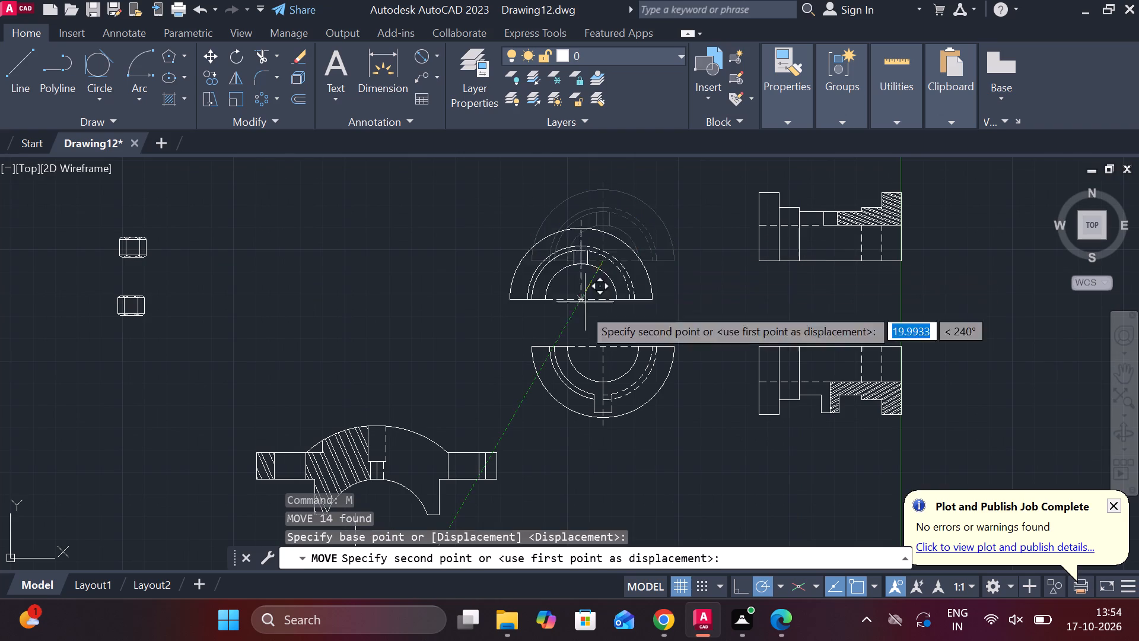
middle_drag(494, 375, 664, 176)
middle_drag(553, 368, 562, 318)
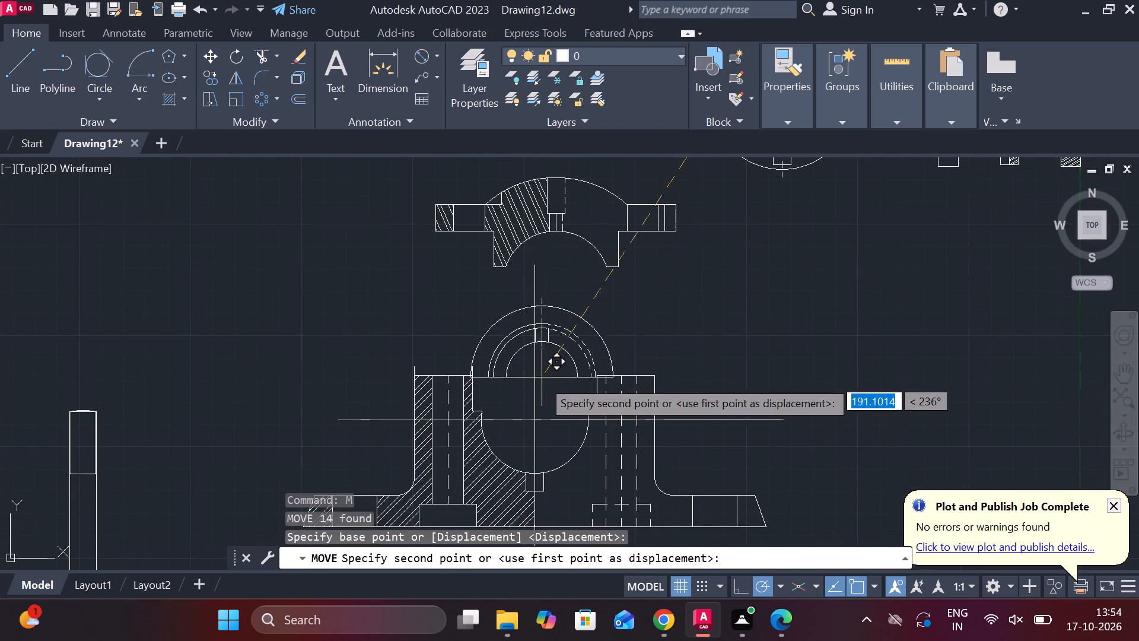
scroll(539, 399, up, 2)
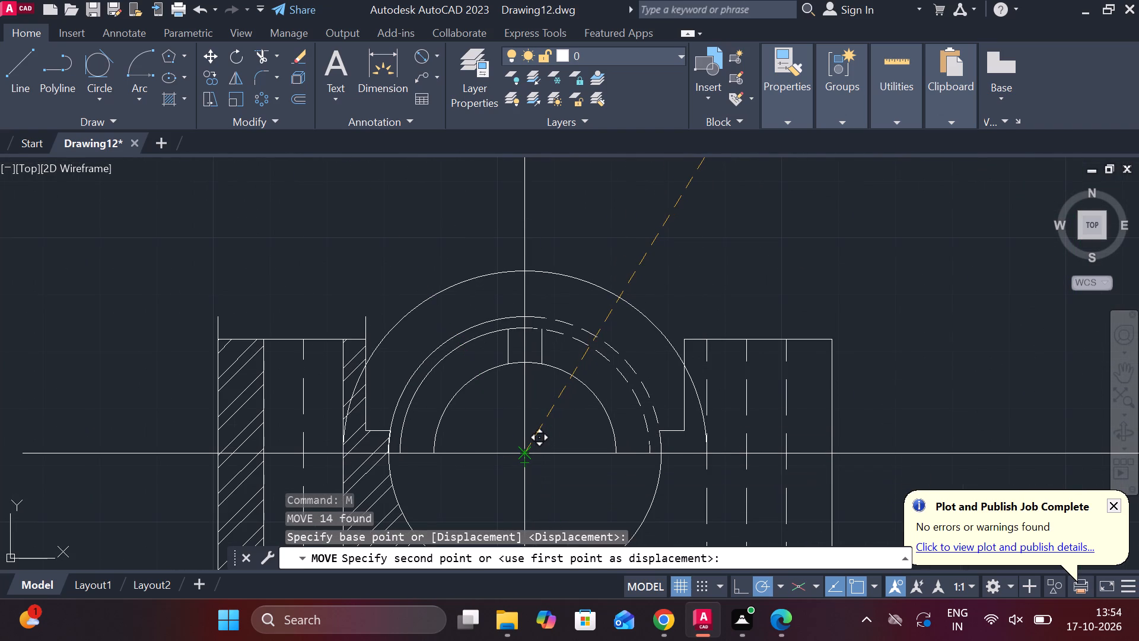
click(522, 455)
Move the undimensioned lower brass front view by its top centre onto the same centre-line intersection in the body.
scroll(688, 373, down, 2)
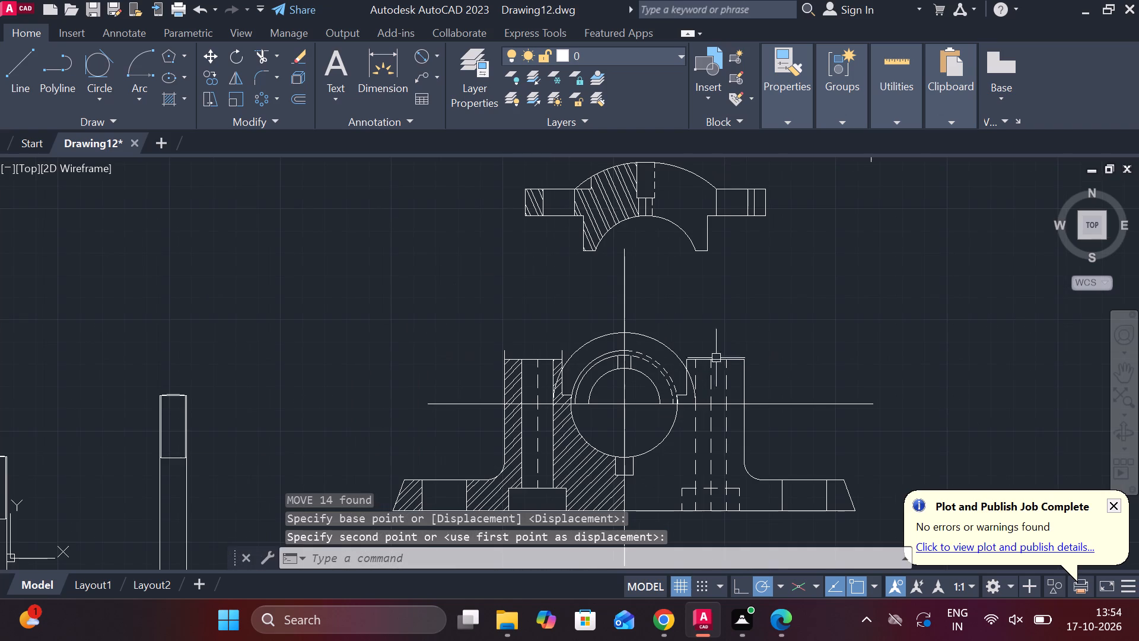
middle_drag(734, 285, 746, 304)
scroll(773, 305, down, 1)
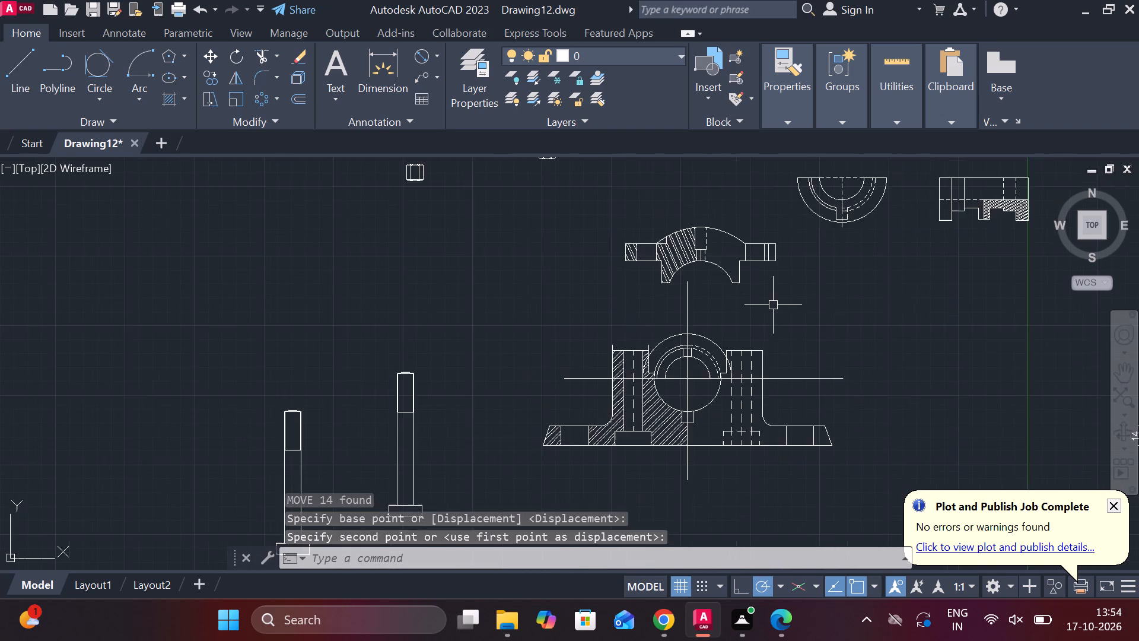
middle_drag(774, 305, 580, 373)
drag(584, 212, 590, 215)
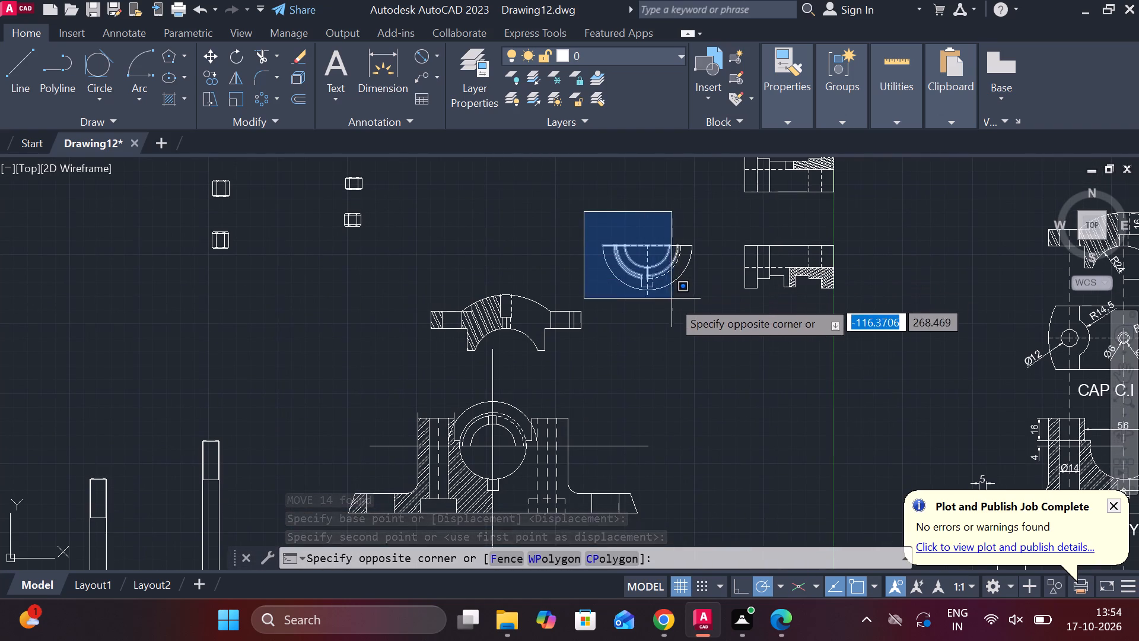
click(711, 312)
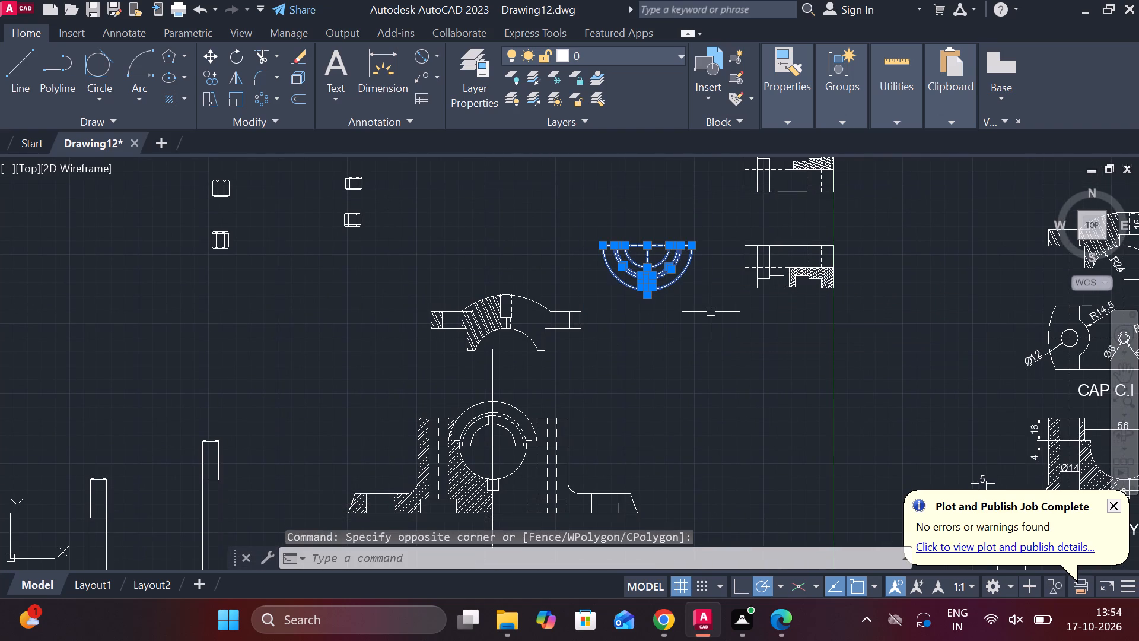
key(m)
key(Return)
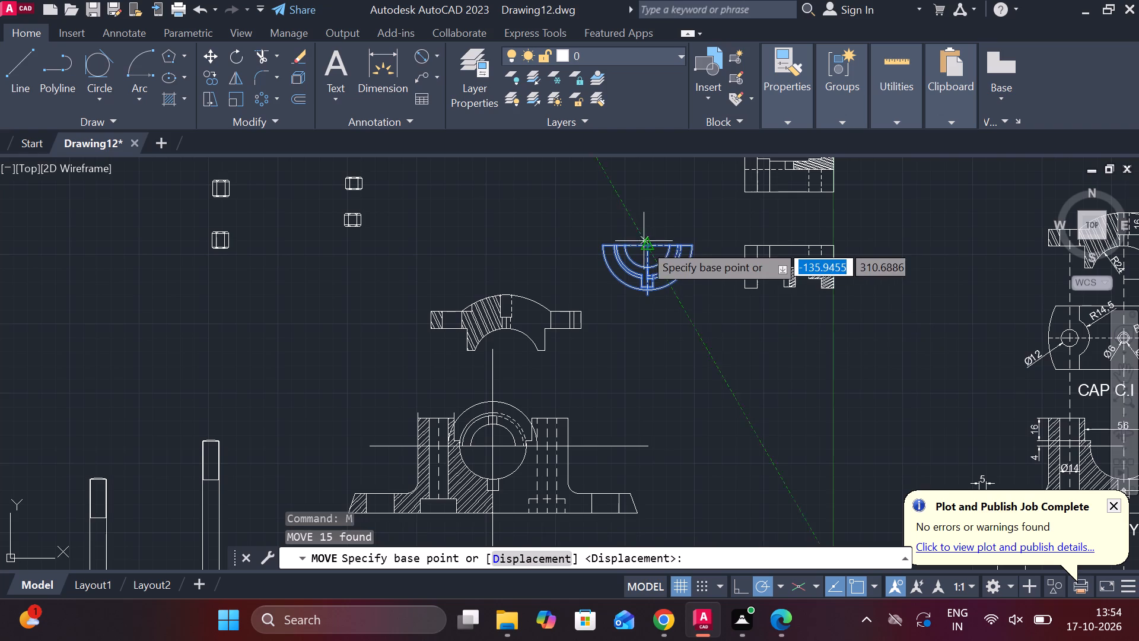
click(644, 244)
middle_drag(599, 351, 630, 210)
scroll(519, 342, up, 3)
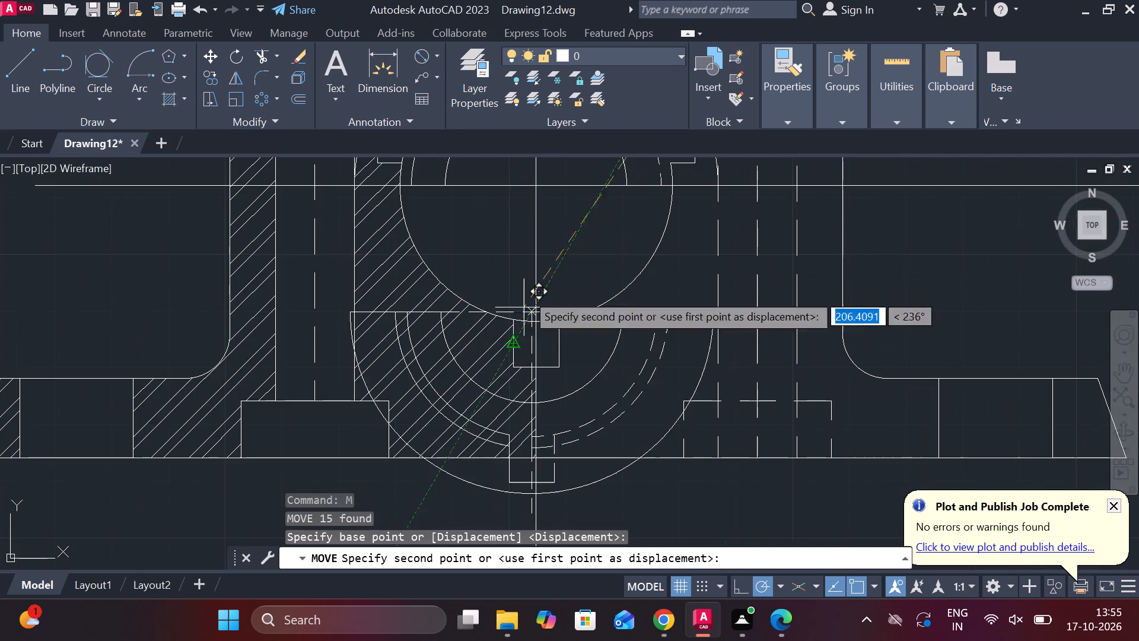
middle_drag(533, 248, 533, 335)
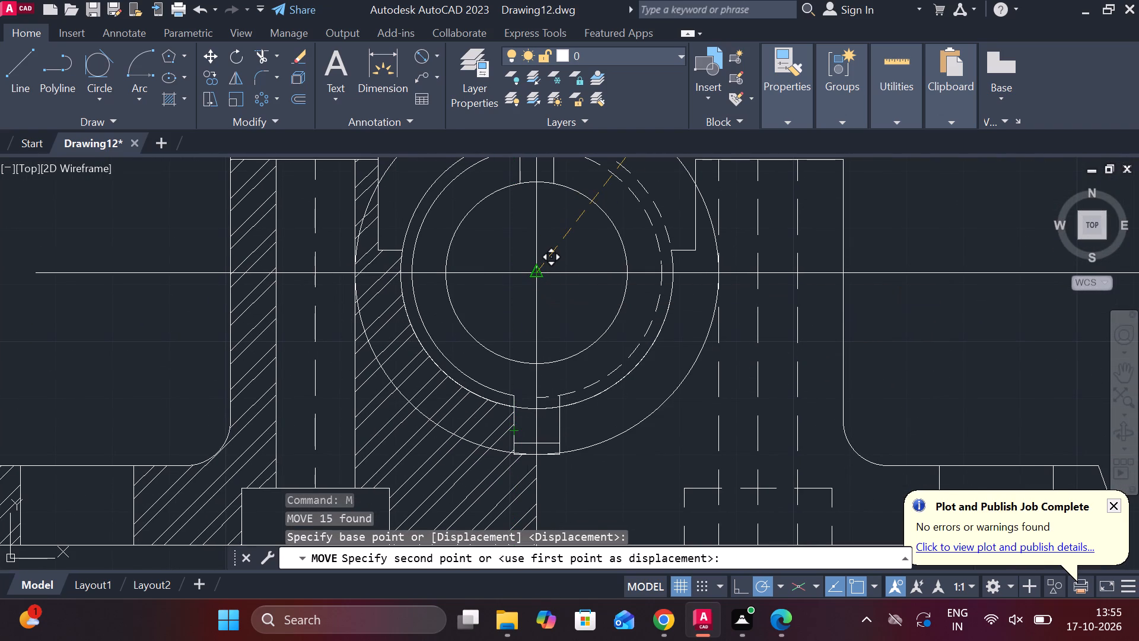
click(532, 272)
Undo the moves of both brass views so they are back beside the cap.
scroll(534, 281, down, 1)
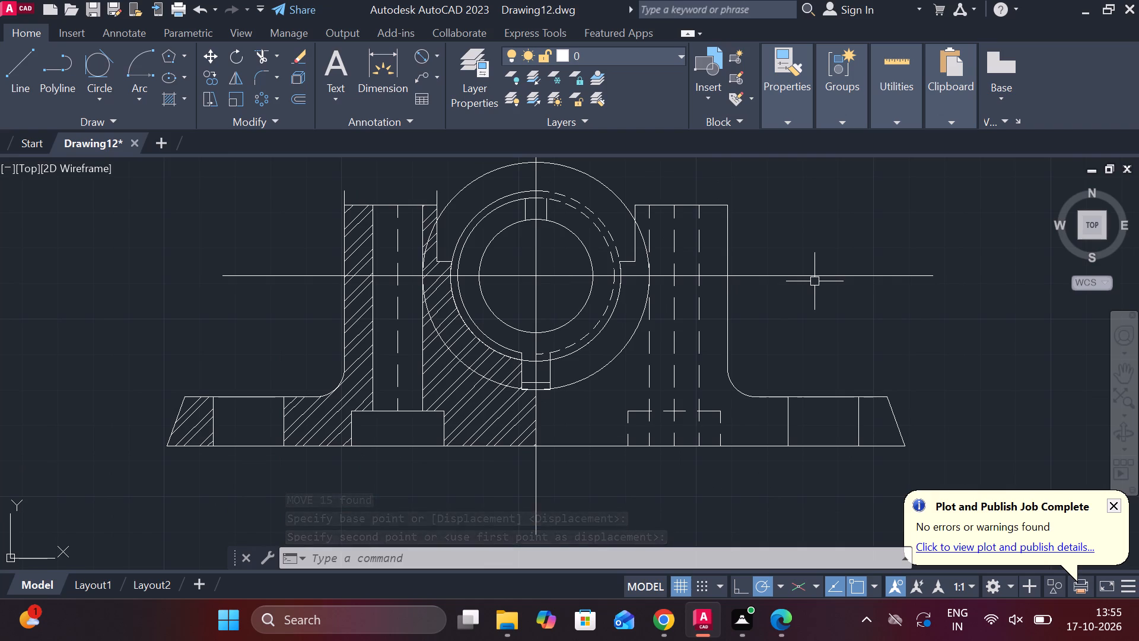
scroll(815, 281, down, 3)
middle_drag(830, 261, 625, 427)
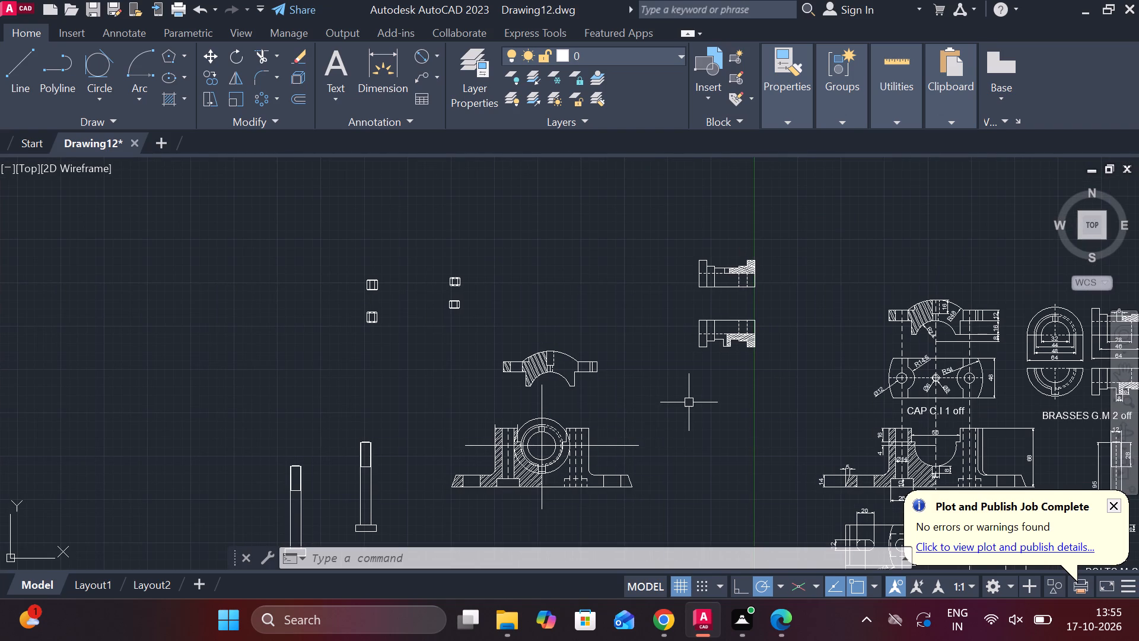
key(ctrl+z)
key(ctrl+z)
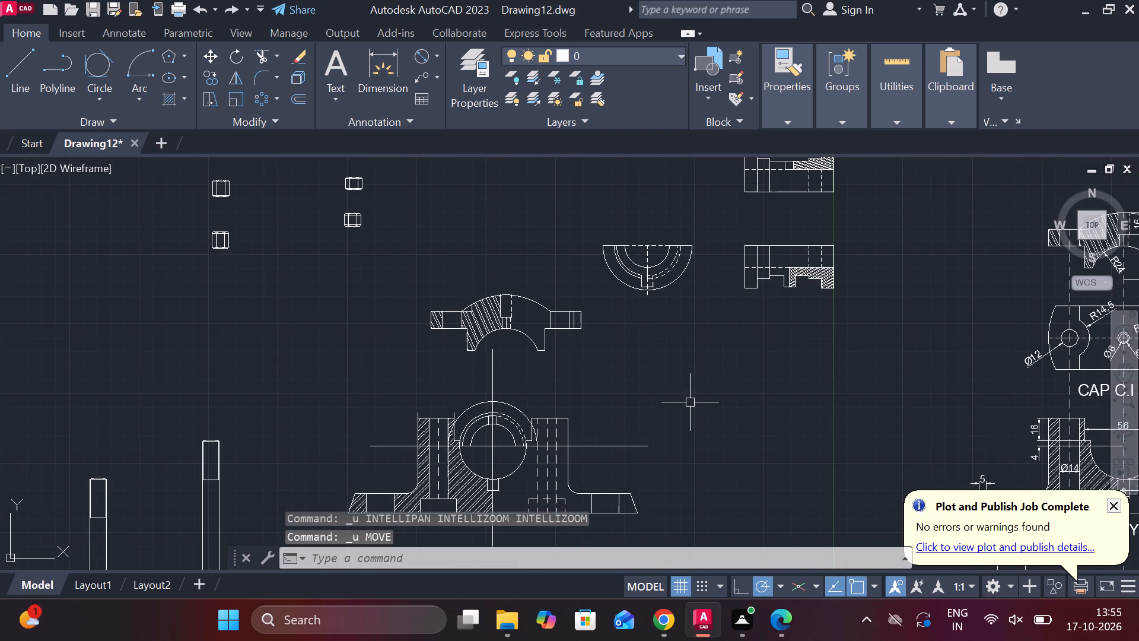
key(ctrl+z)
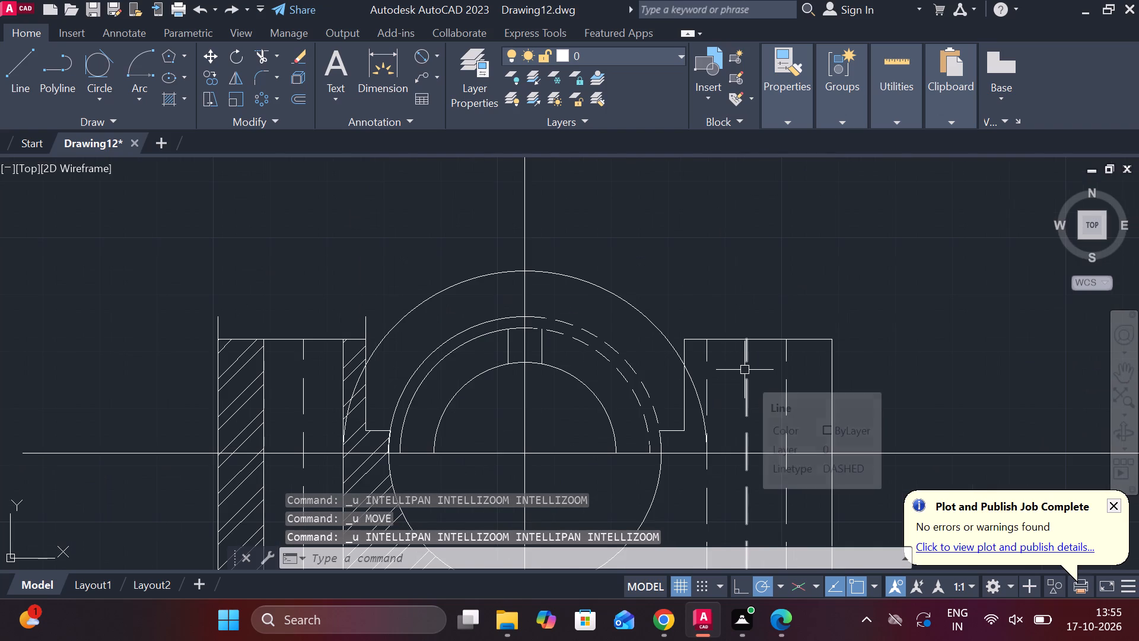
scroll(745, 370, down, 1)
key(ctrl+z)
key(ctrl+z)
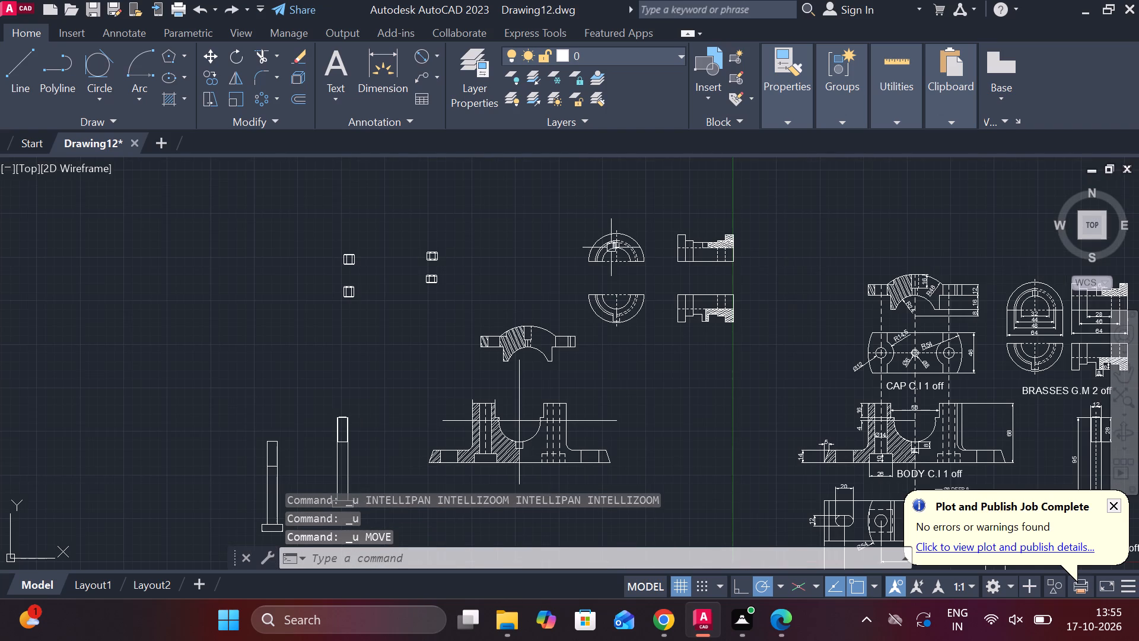
Hatch the left inner ring section of the undimensioned upper brass front view at angle 232 and scale 0.3.
scroll(611, 247, up, 1)
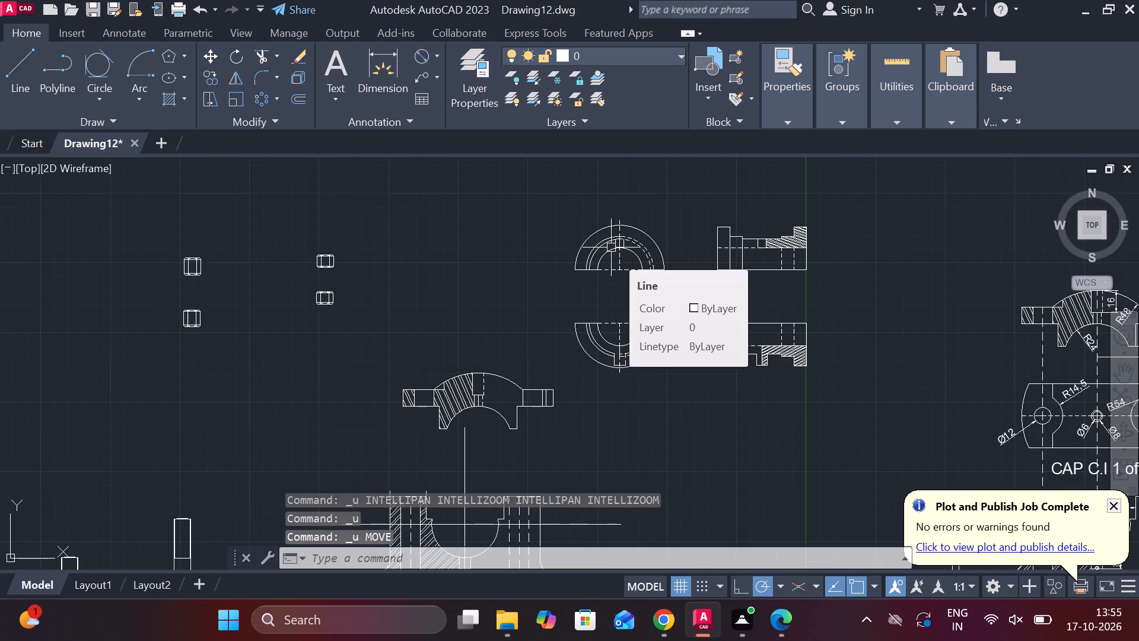
scroll(590, 227, up, 2)
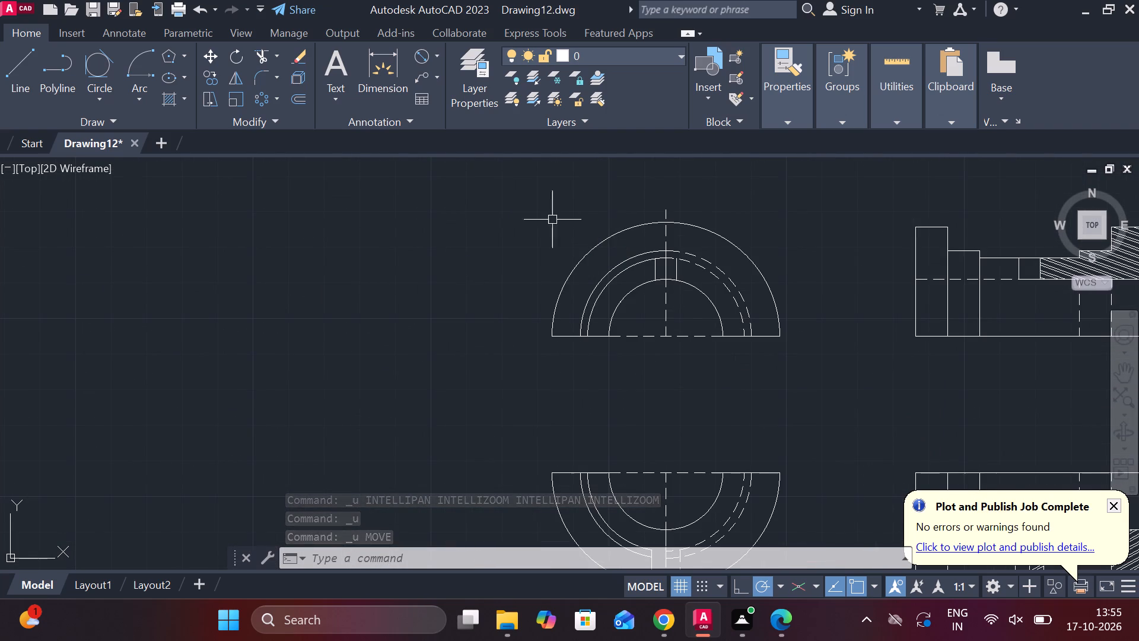
middle_drag(542, 217, 518, 209)
click(165, 96)
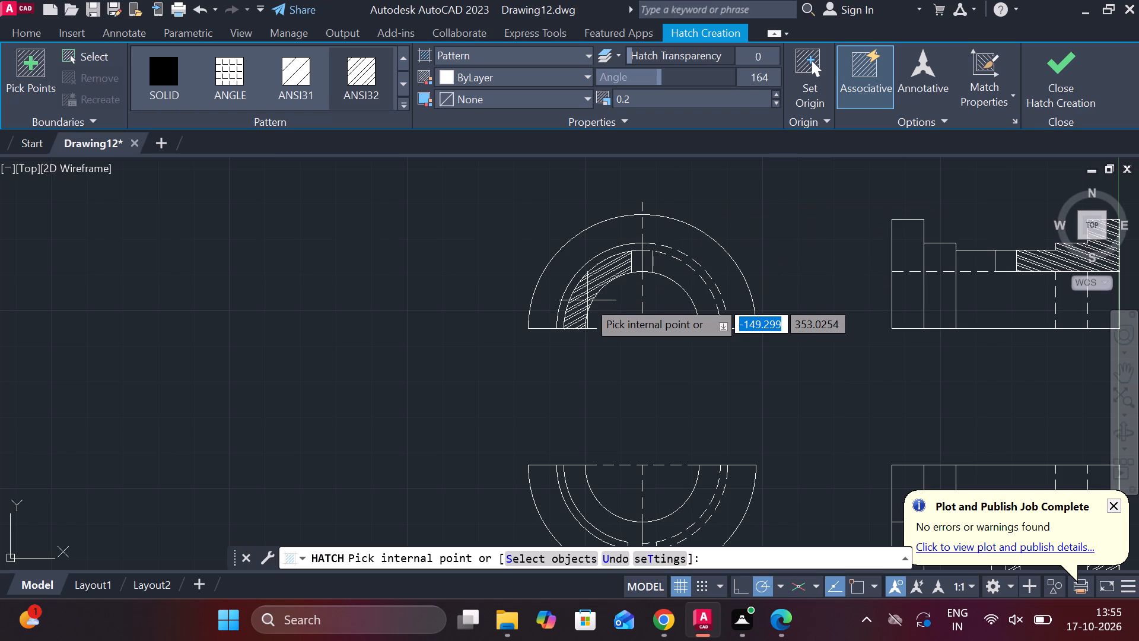
click(587, 300)
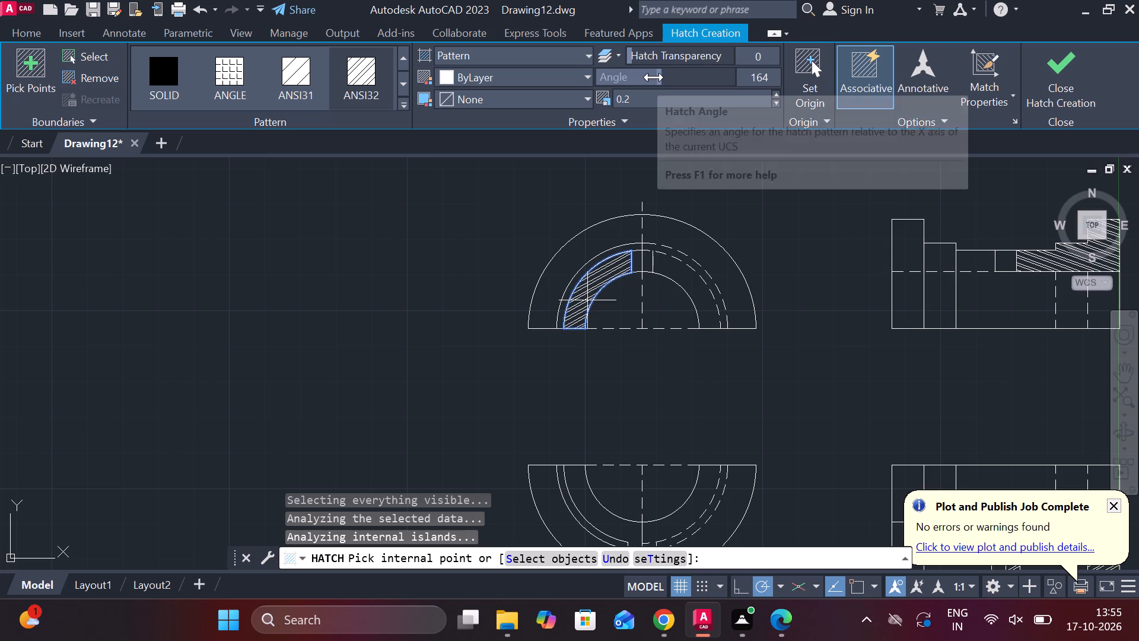
drag(654, 77, 677, 83)
drag(688, 83, 689, 83)
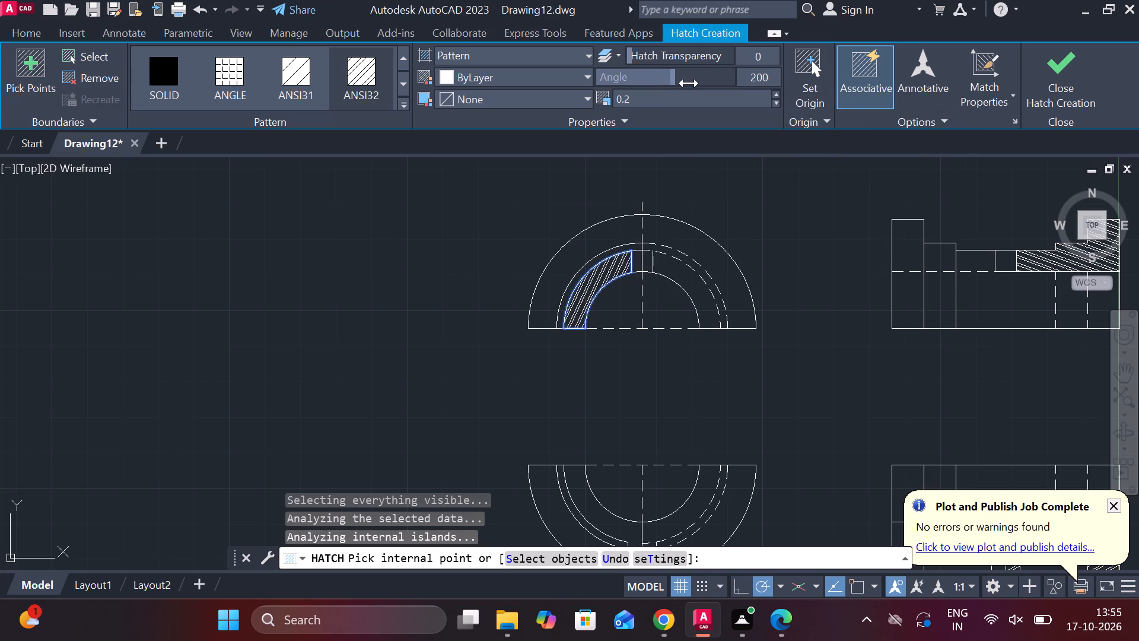
drag(689, 83, 710, 72)
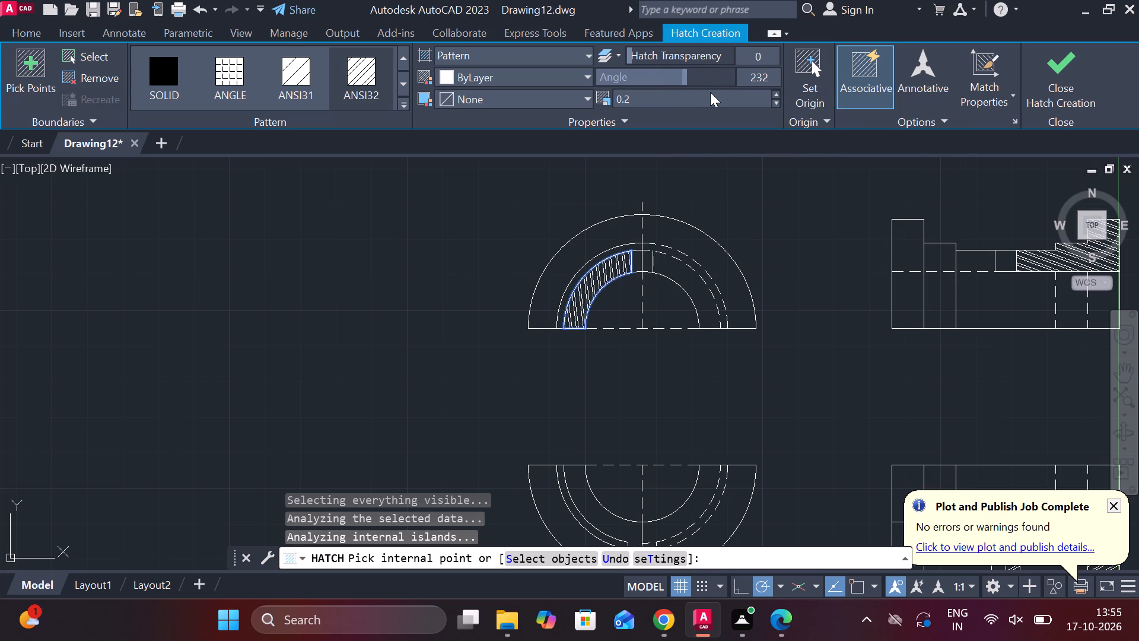
click(681, 95)
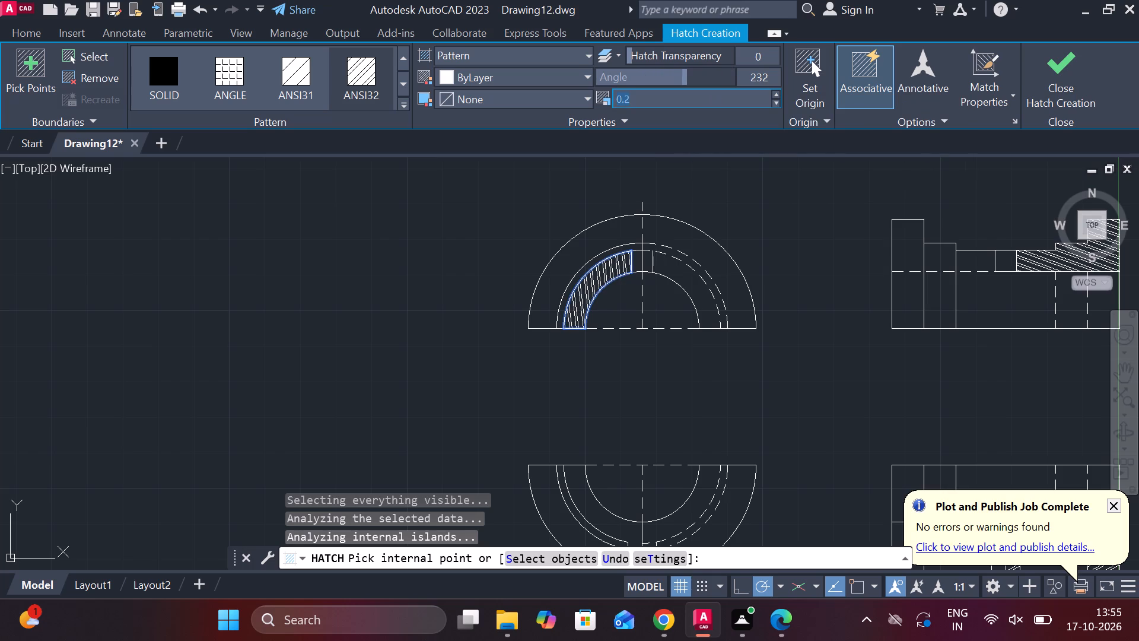
key(period)
key(5)
key(Return)
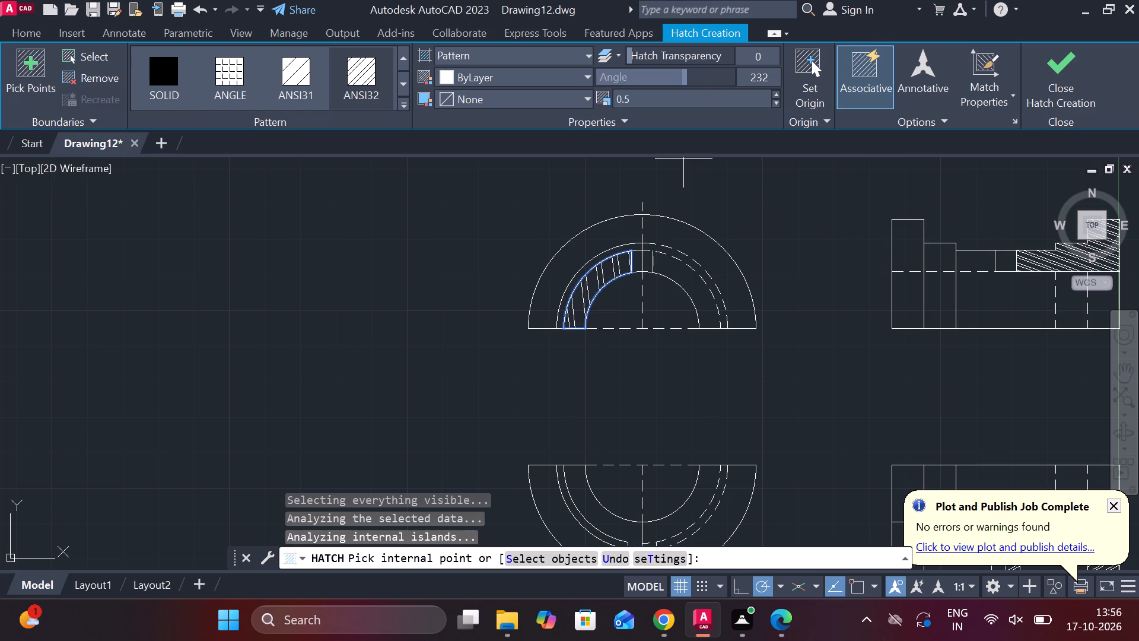
click(673, 104)
key(period)
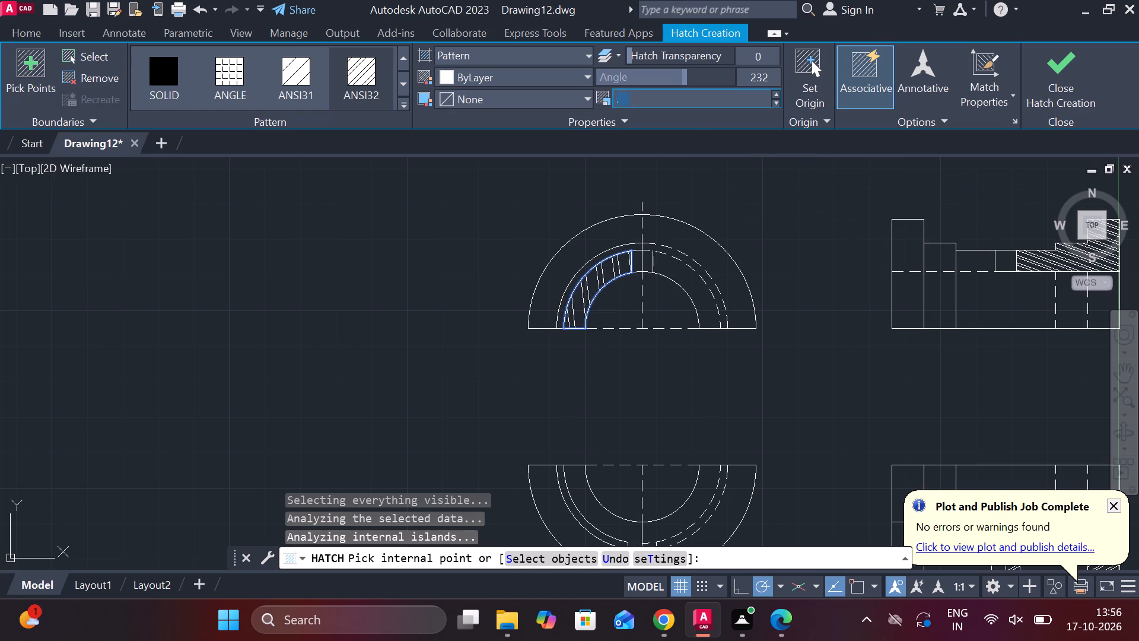
key(3)
key(Return)
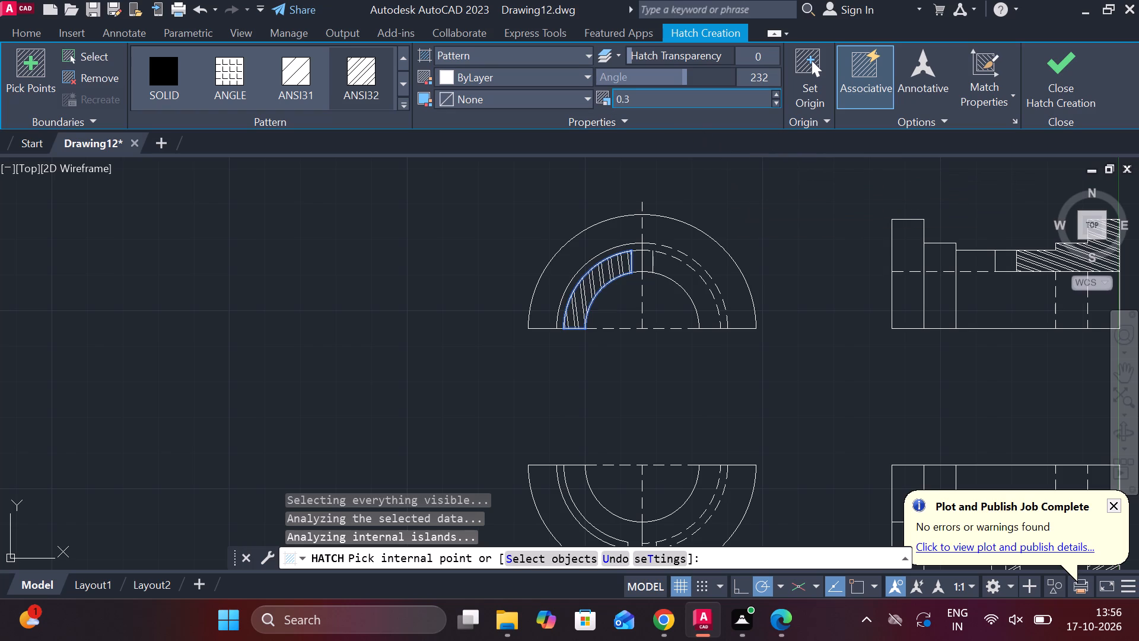
click(1036, 69)
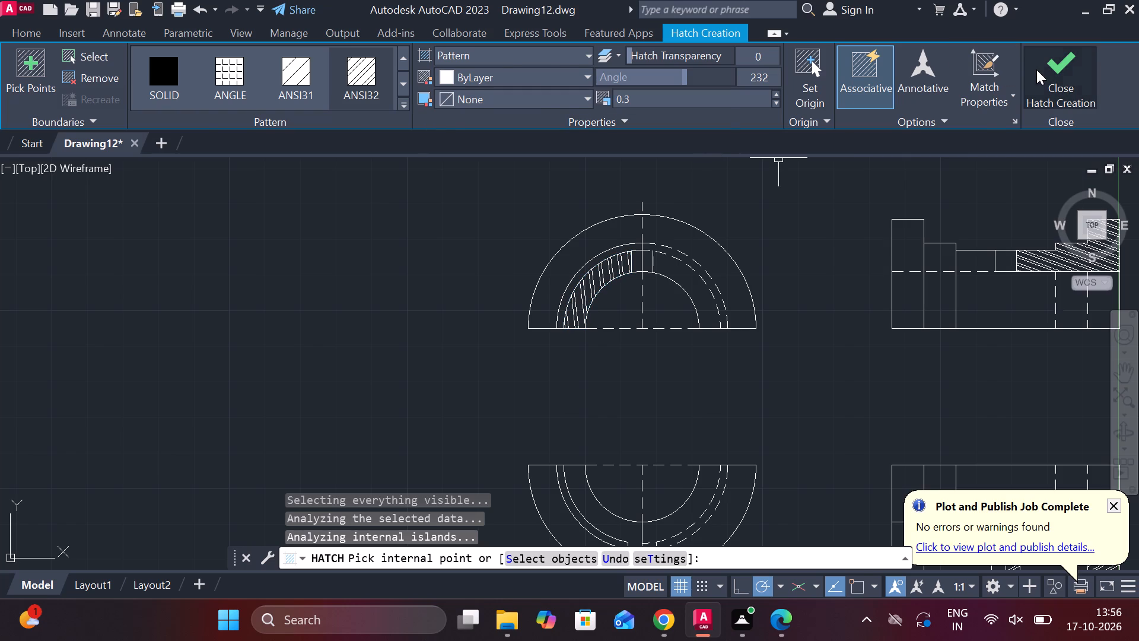
Hatch the left inner ring section and bottom peg half of the undimensioned lower brass front view at scale 0.3.
middle_drag(803, 227, 777, 196)
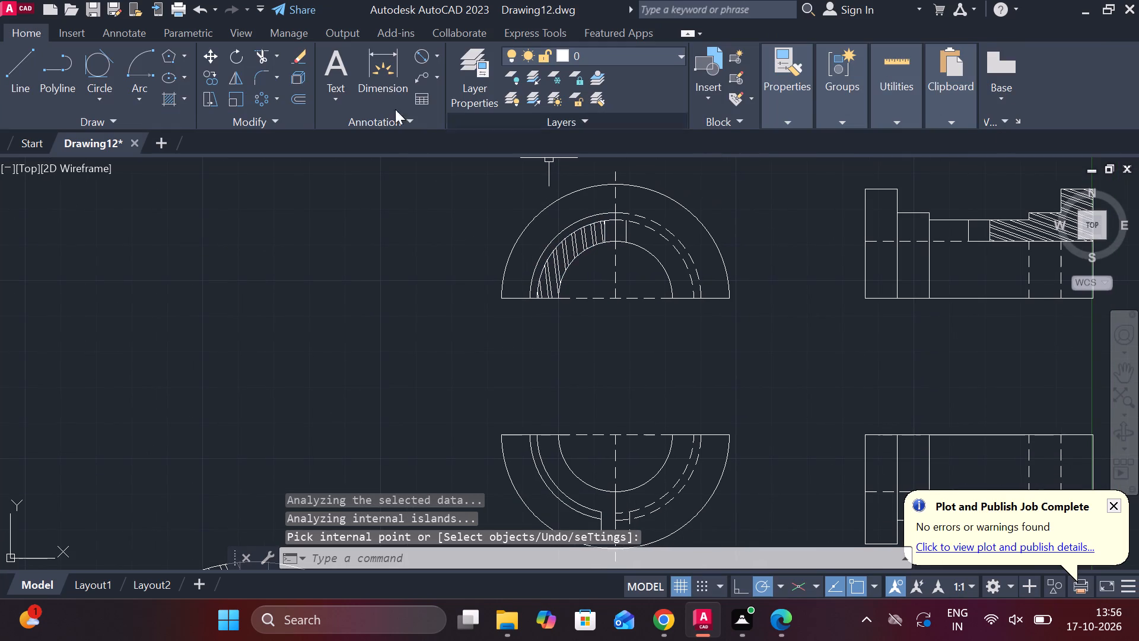
click(171, 96)
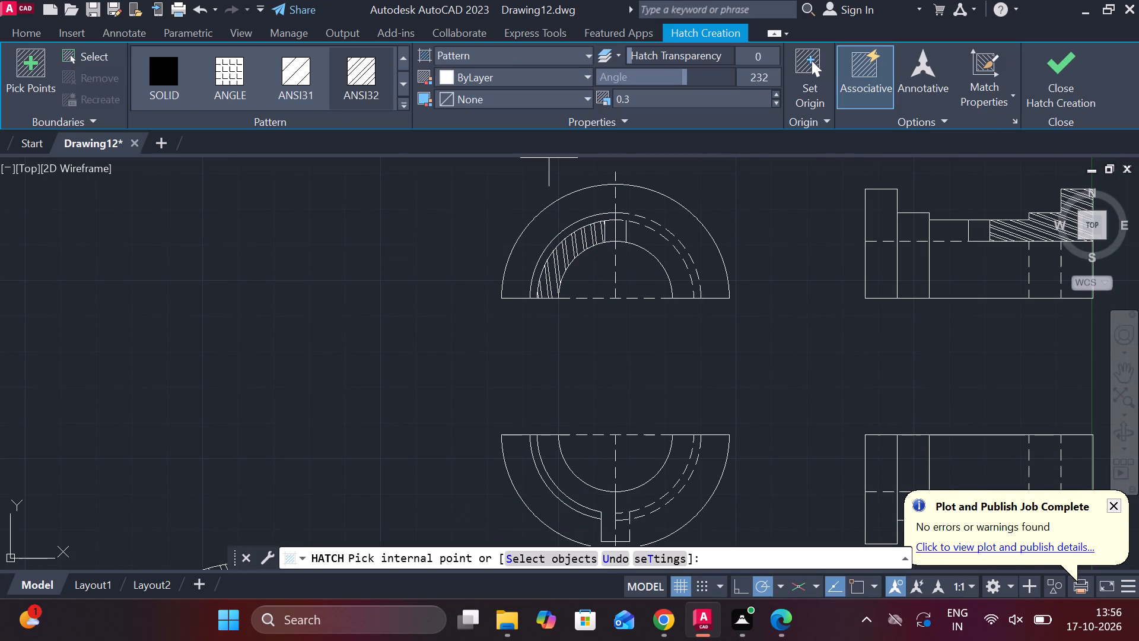
middle_drag(553, 481, 540, 450)
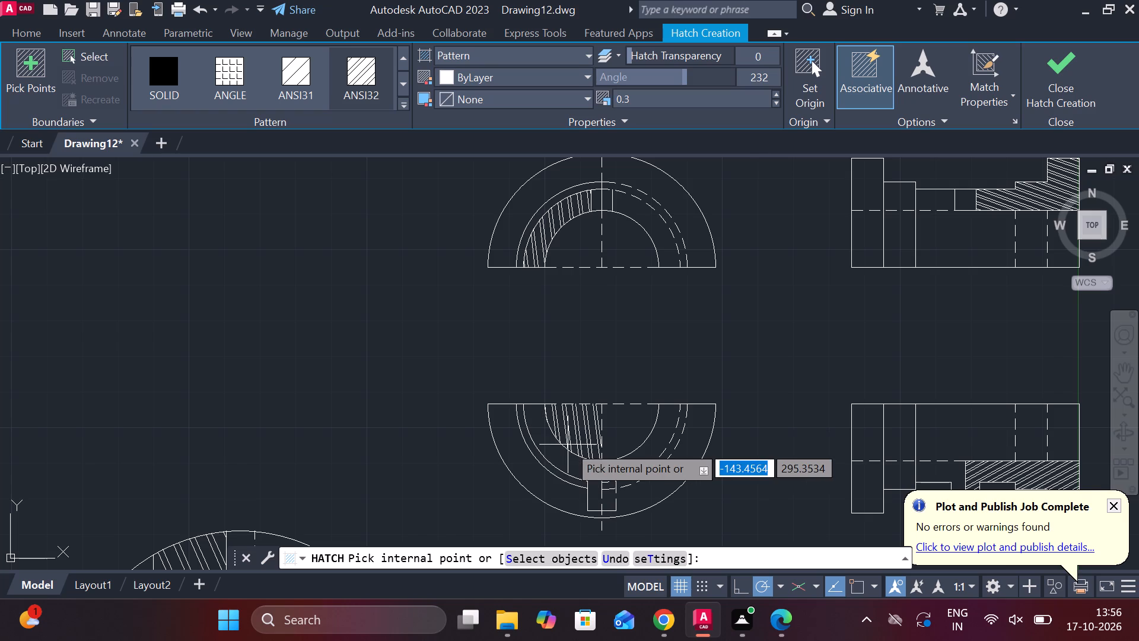
scroll(568, 445, up, 2)
middle_drag(554, 474, 546, 411)
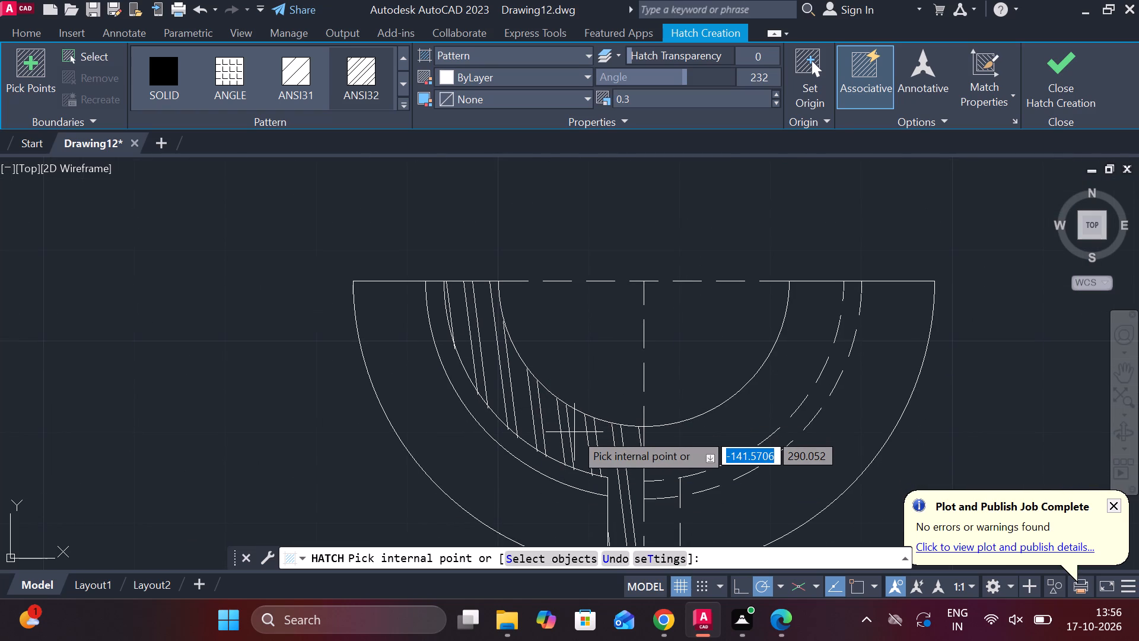
click(574, 432)
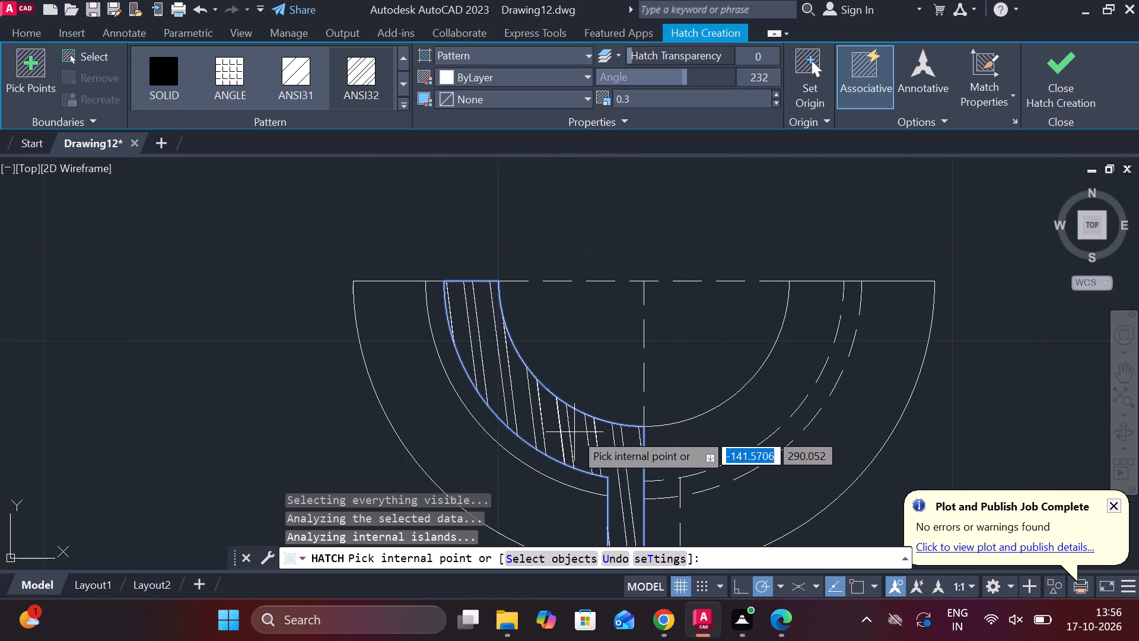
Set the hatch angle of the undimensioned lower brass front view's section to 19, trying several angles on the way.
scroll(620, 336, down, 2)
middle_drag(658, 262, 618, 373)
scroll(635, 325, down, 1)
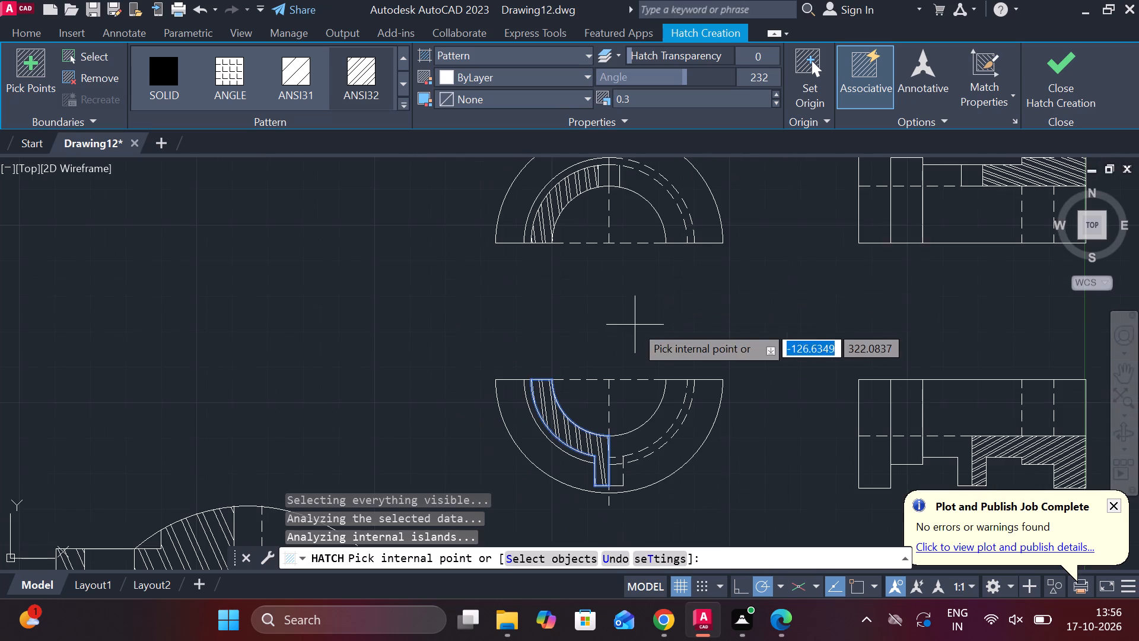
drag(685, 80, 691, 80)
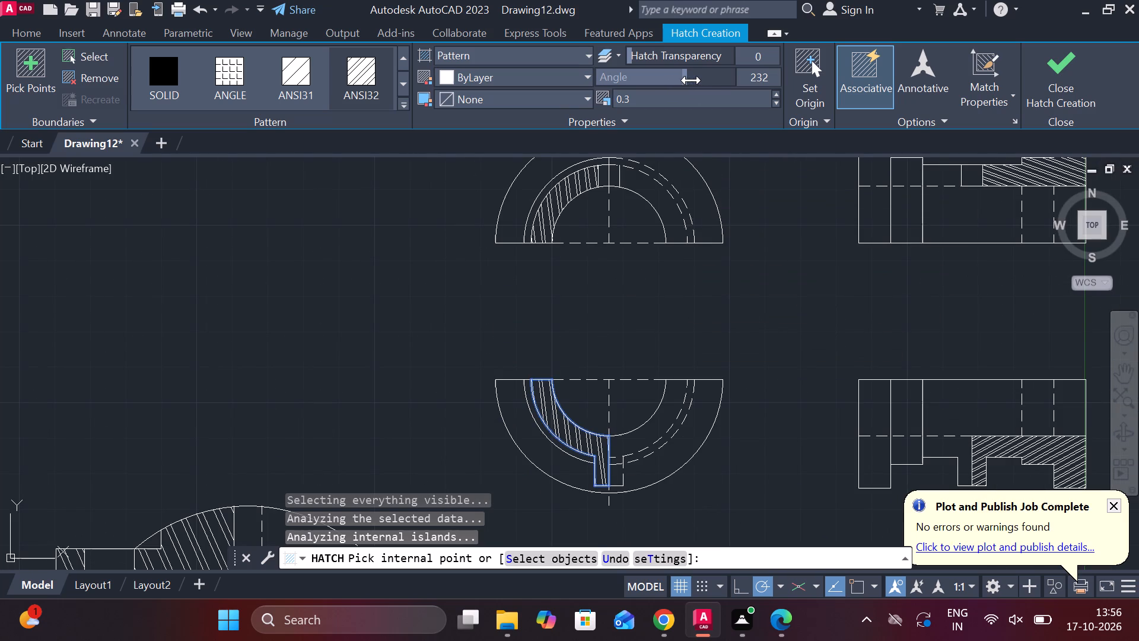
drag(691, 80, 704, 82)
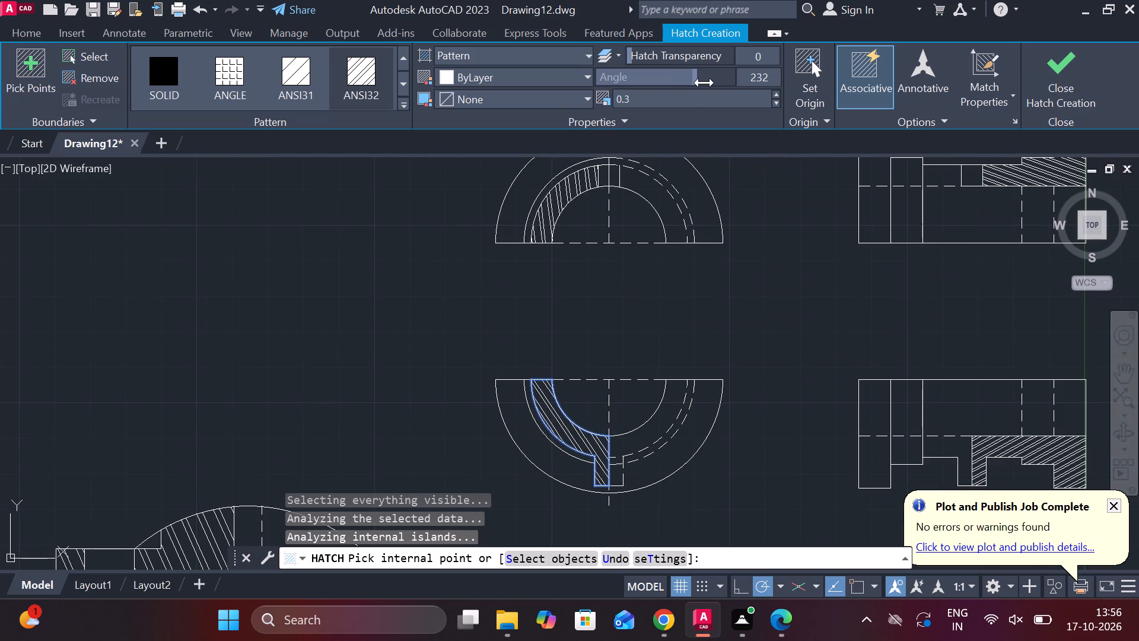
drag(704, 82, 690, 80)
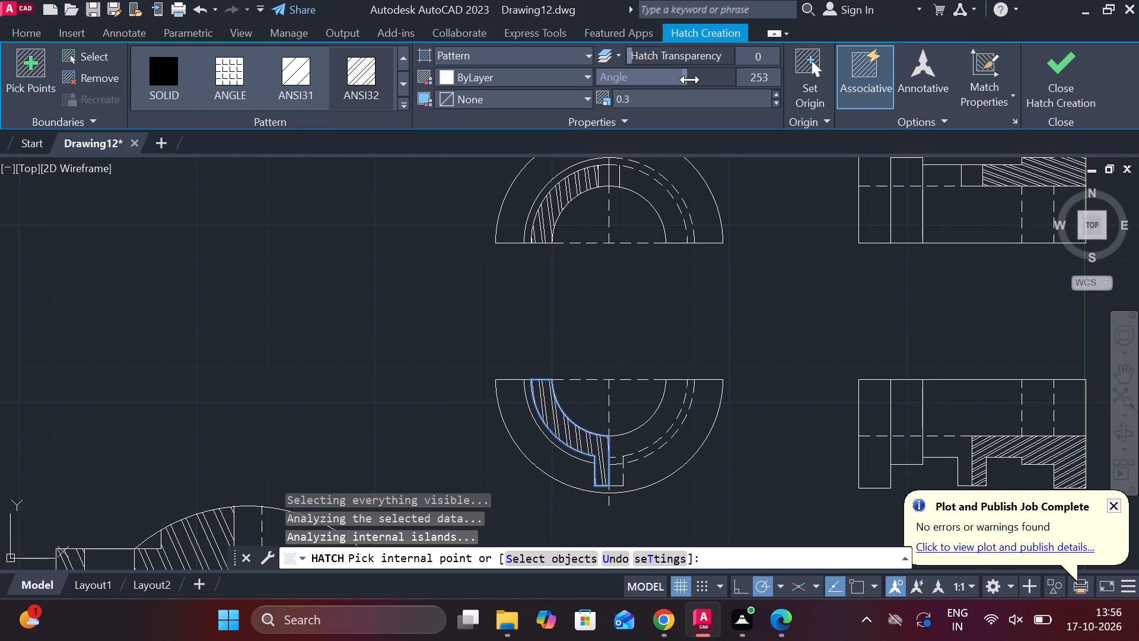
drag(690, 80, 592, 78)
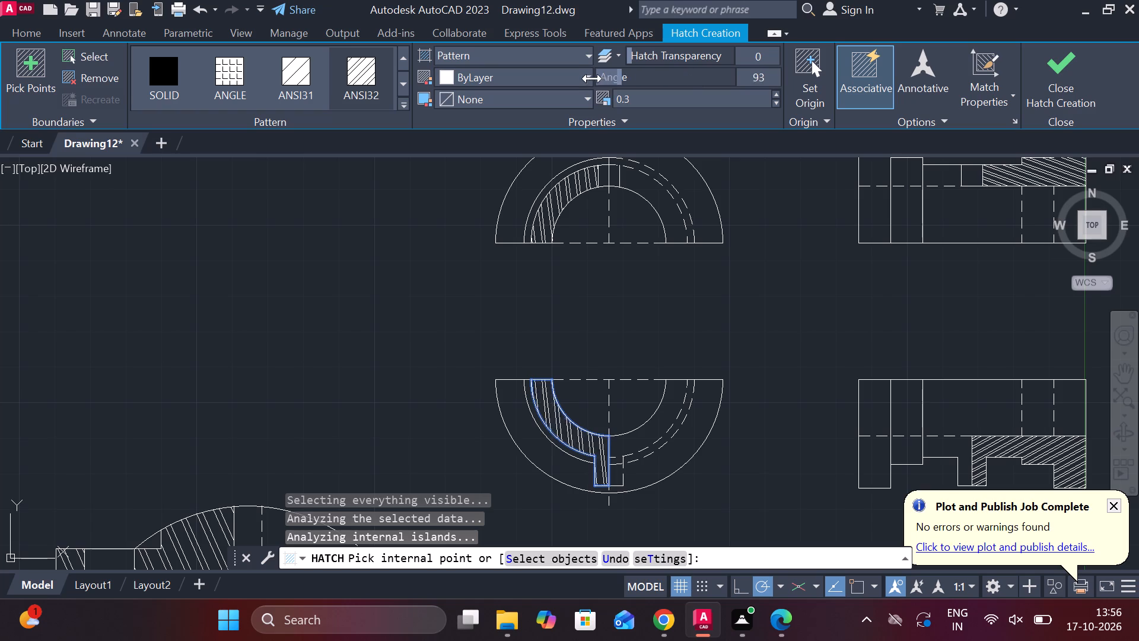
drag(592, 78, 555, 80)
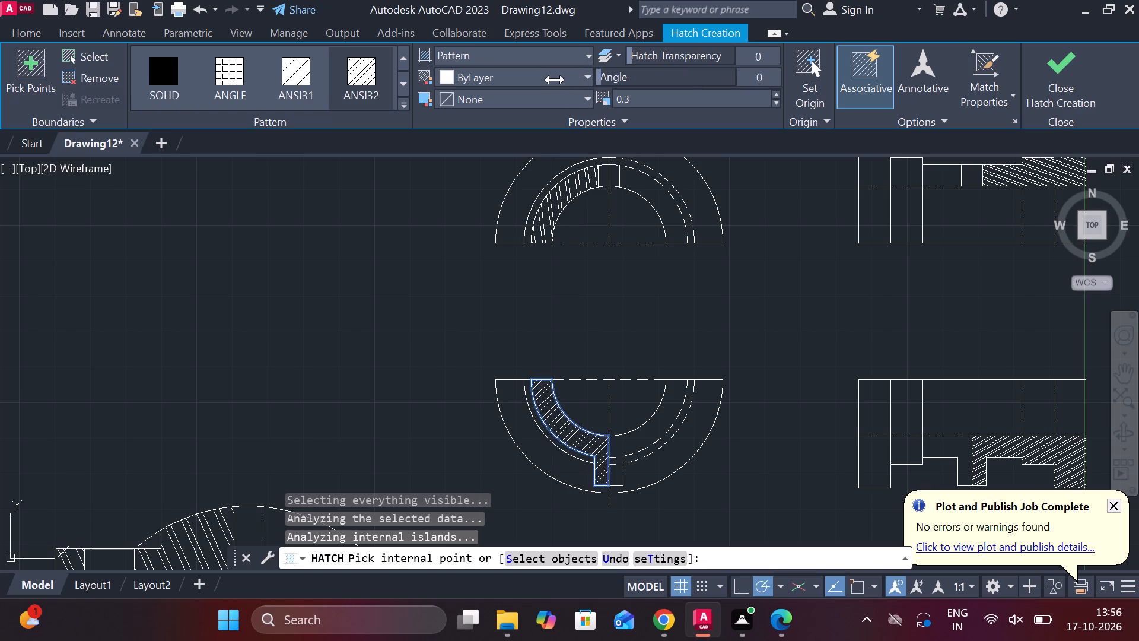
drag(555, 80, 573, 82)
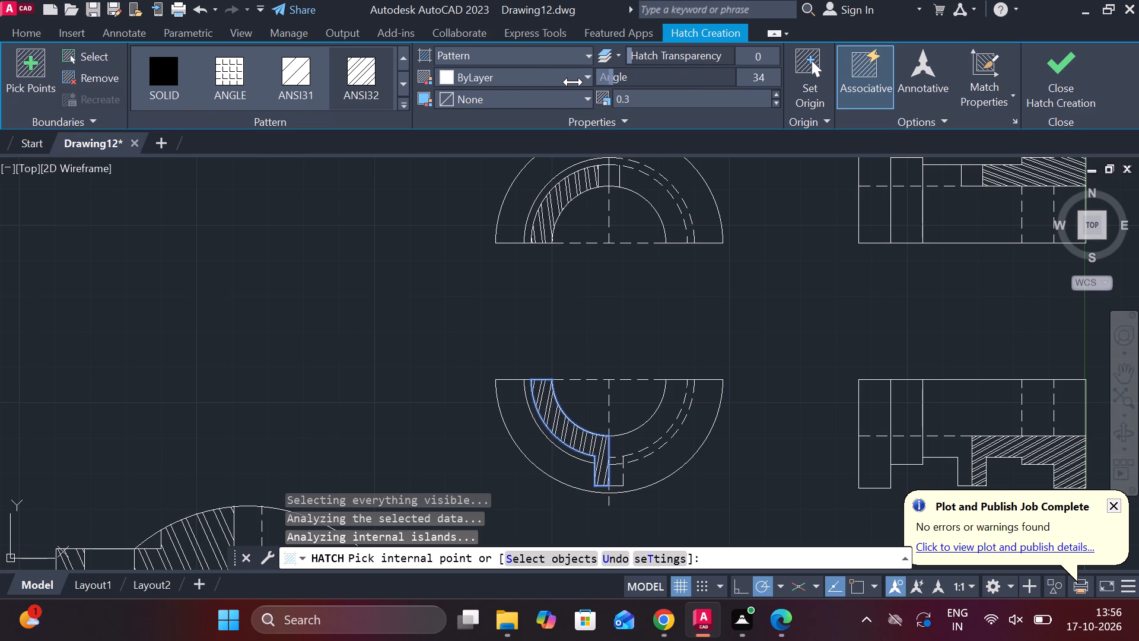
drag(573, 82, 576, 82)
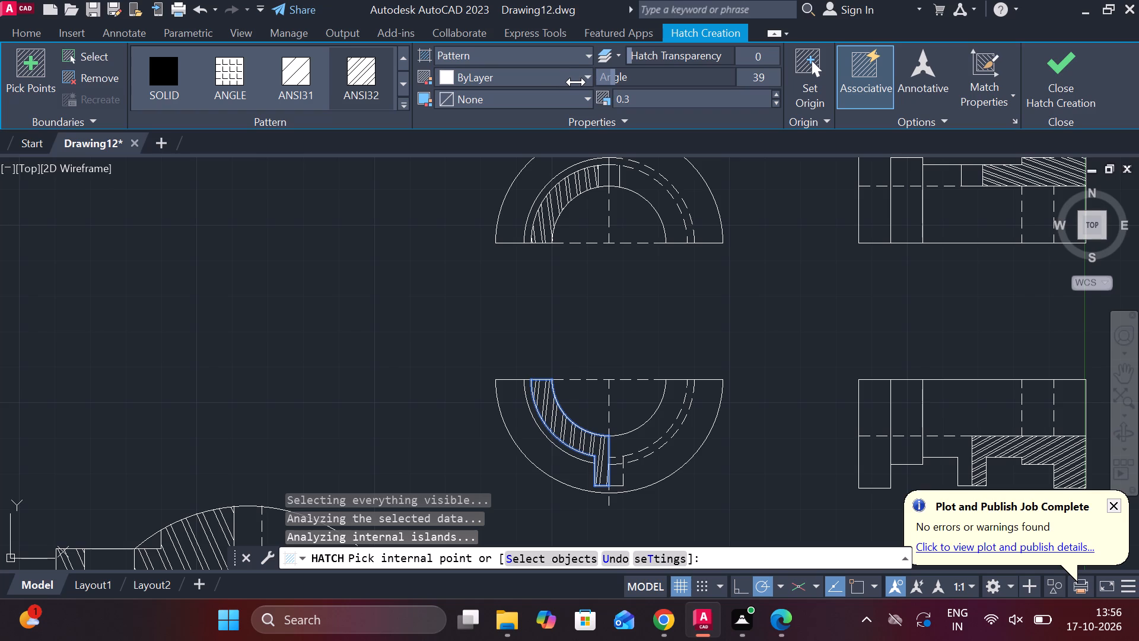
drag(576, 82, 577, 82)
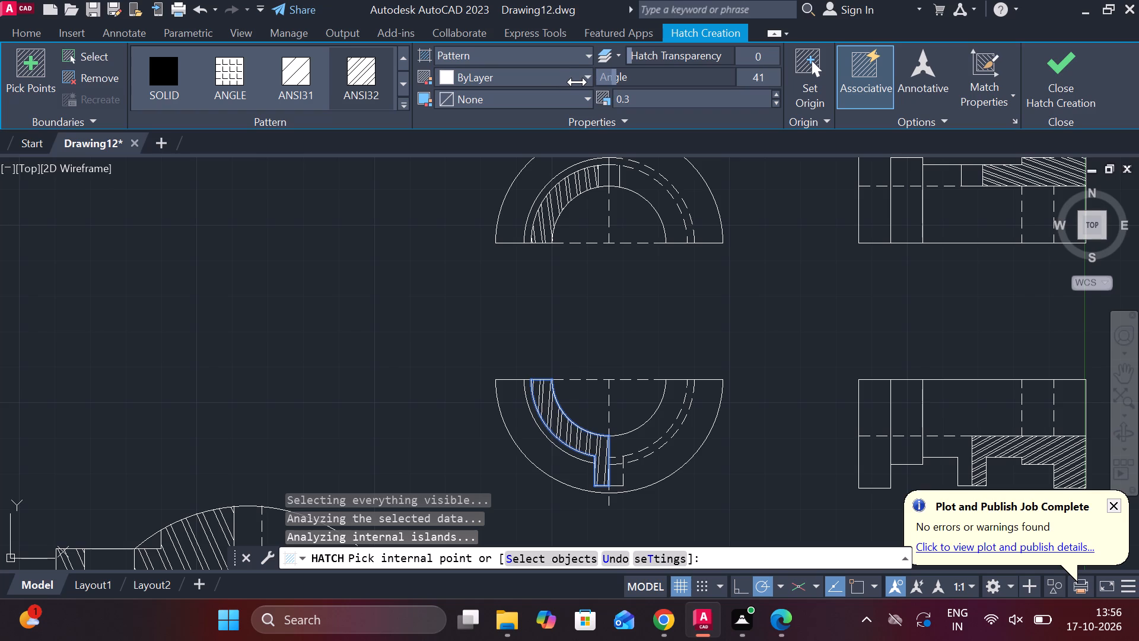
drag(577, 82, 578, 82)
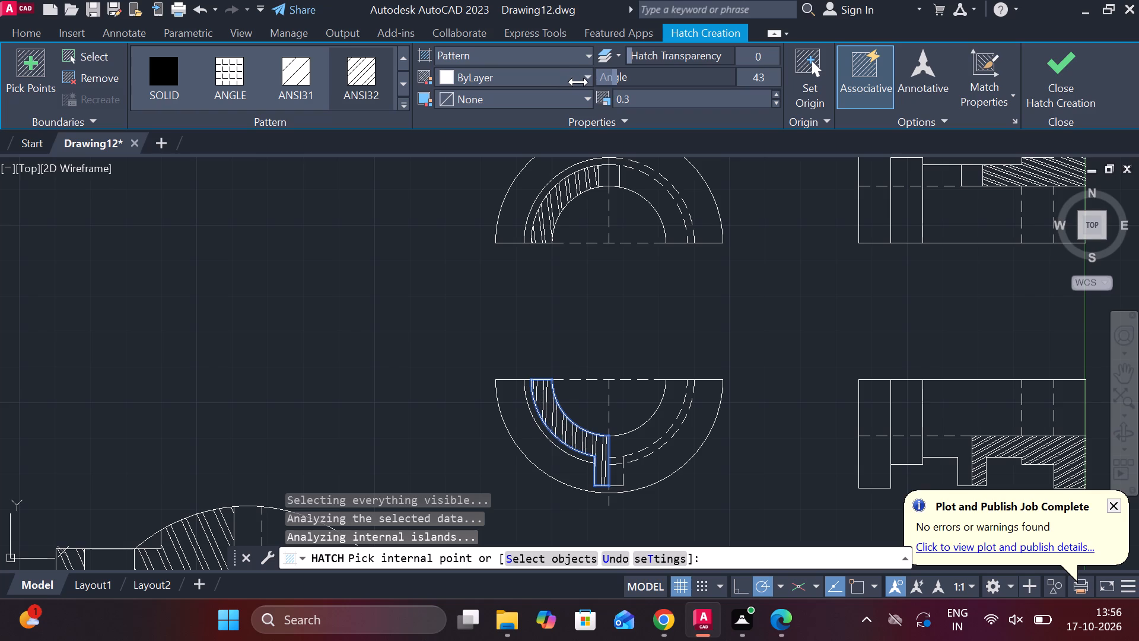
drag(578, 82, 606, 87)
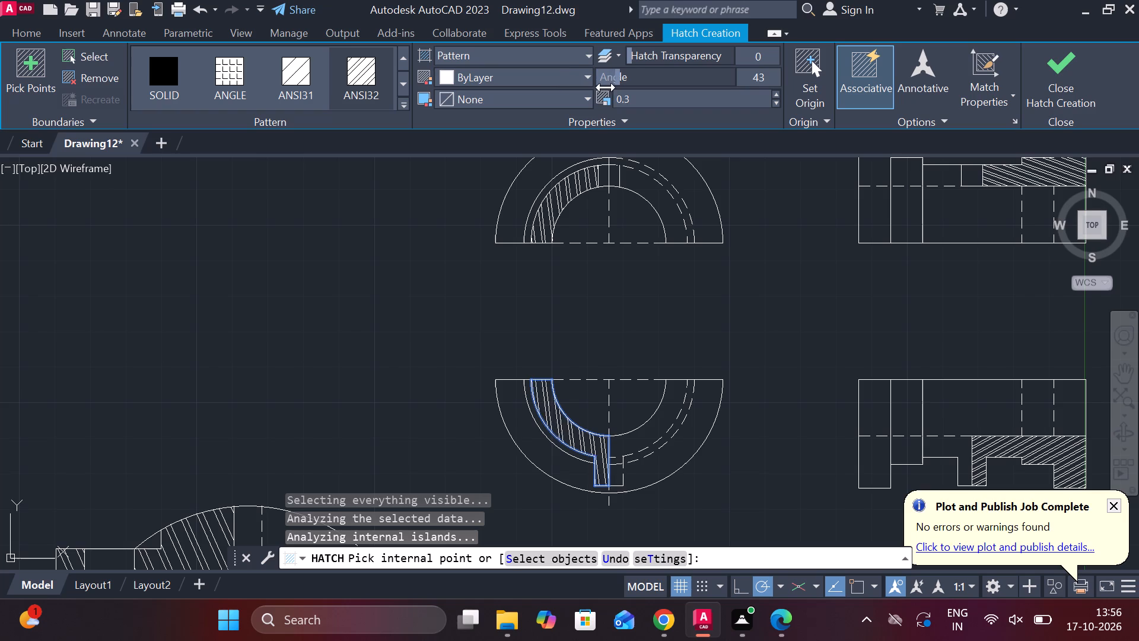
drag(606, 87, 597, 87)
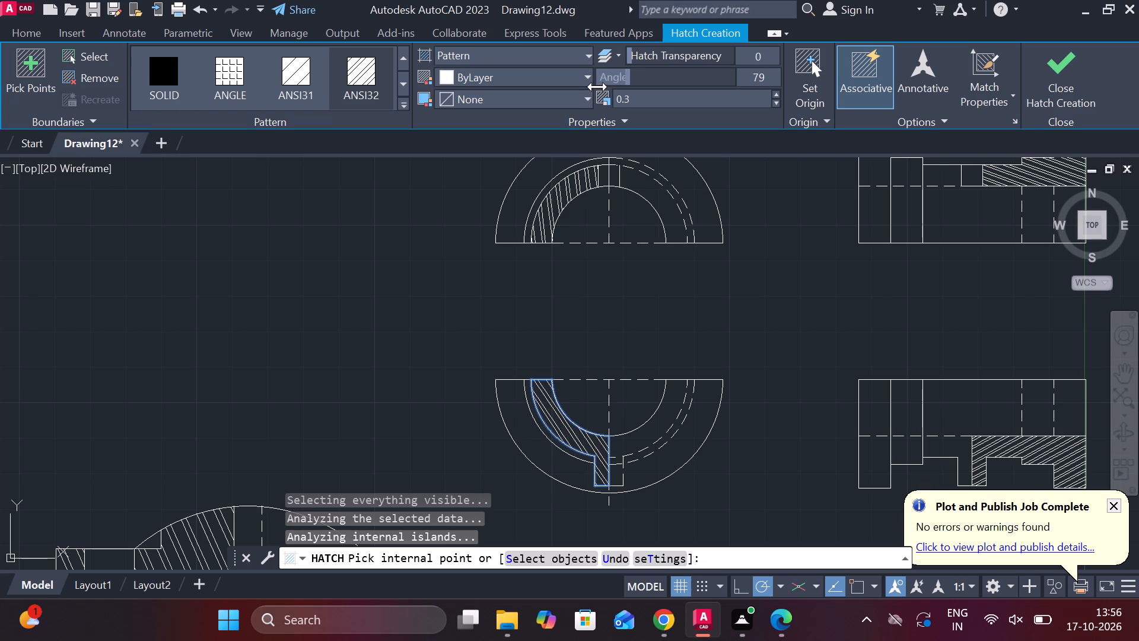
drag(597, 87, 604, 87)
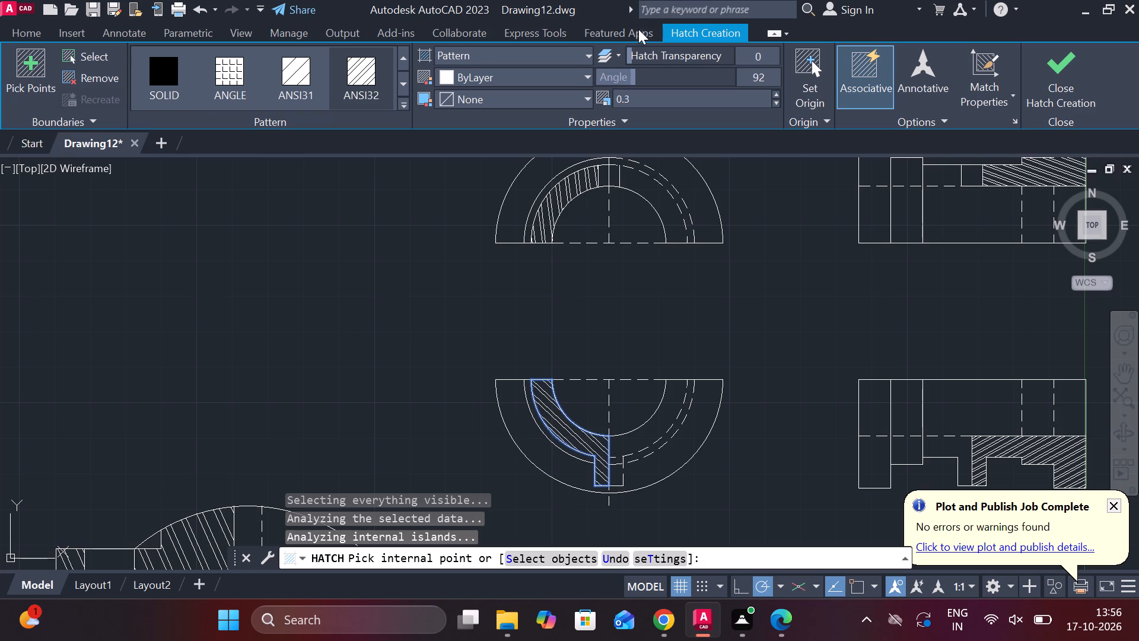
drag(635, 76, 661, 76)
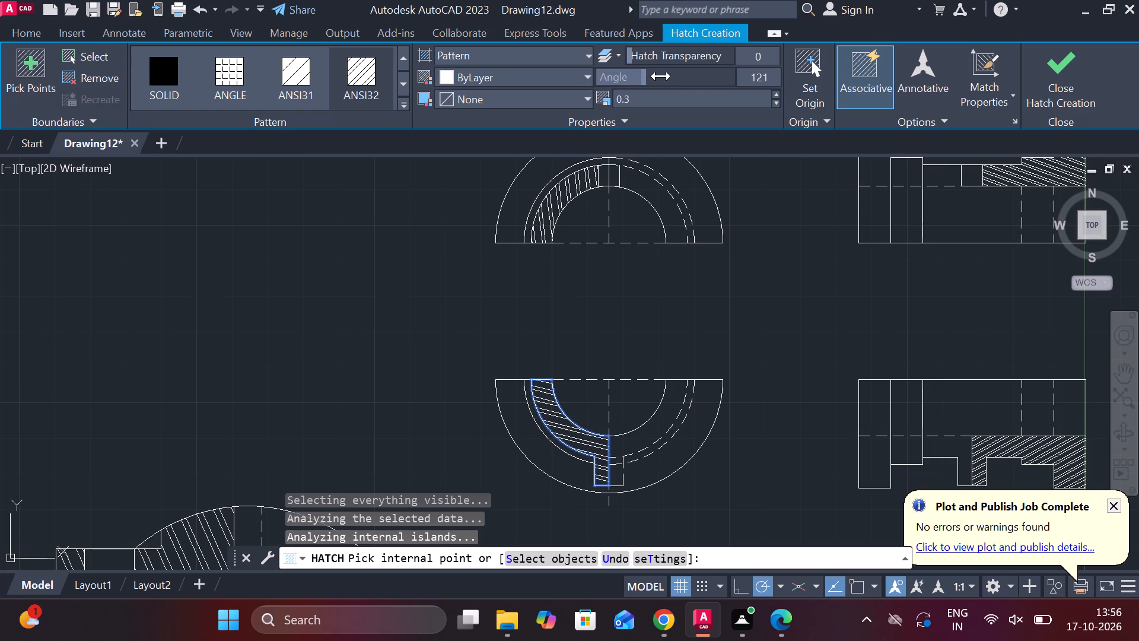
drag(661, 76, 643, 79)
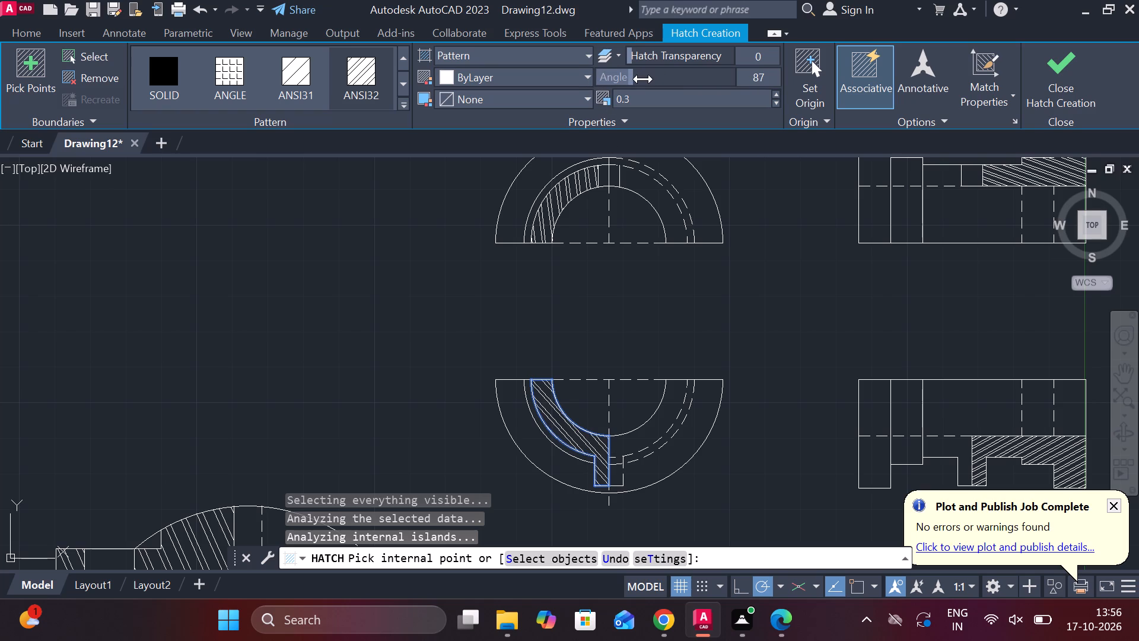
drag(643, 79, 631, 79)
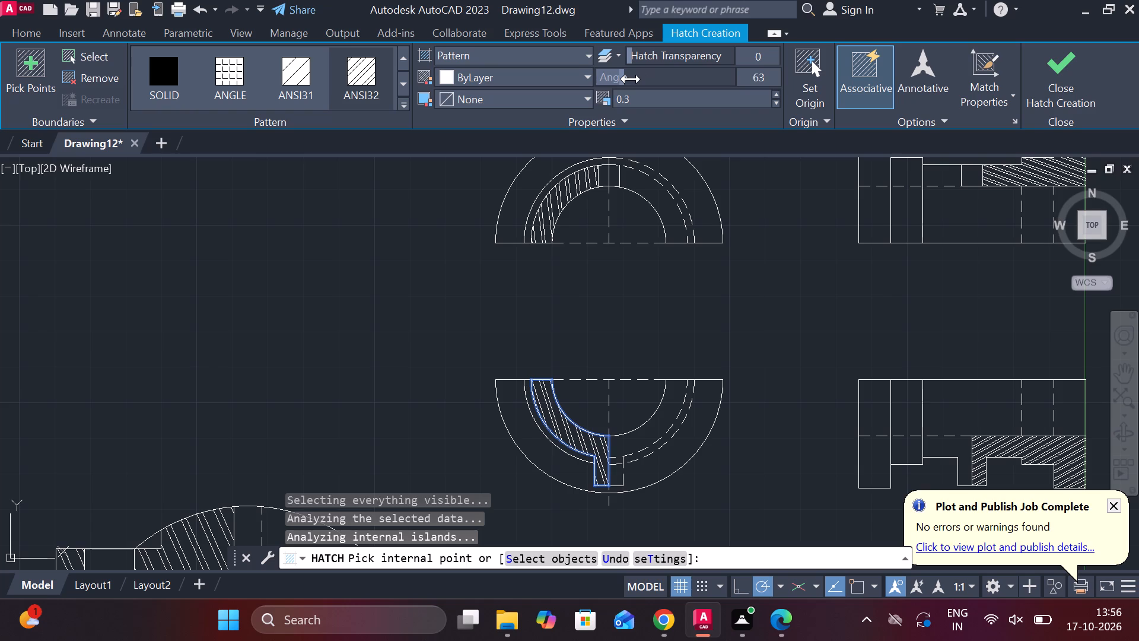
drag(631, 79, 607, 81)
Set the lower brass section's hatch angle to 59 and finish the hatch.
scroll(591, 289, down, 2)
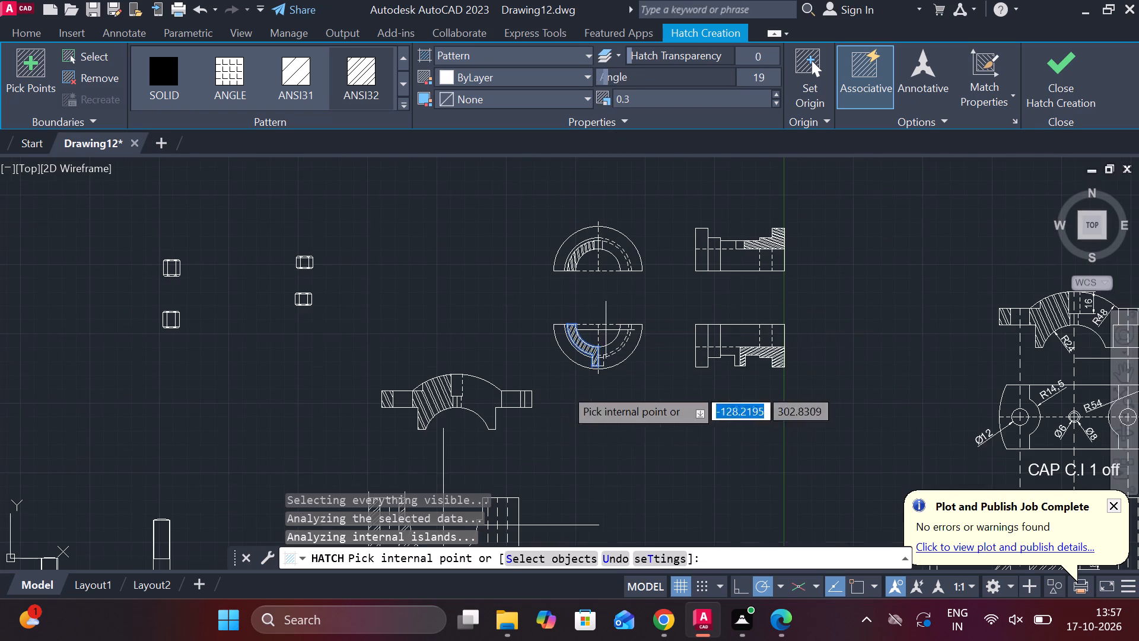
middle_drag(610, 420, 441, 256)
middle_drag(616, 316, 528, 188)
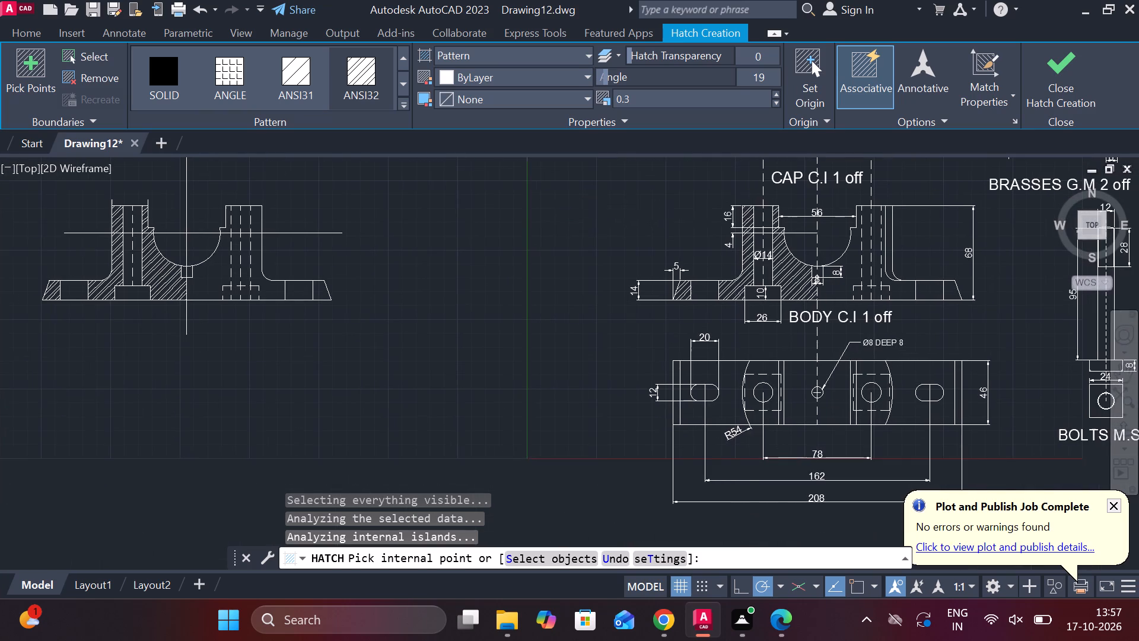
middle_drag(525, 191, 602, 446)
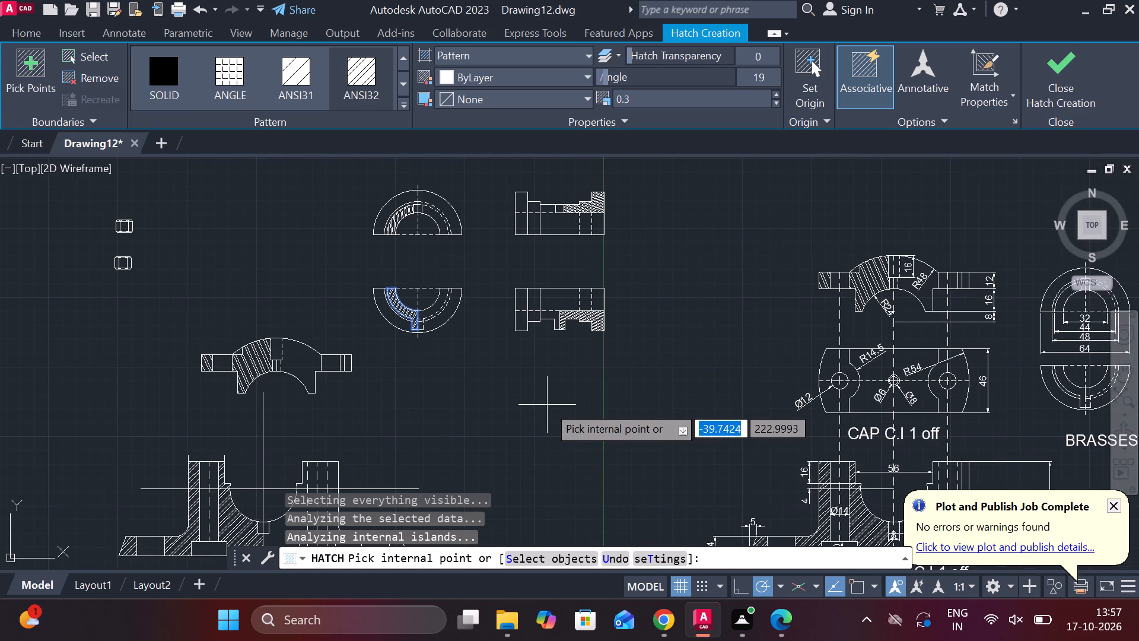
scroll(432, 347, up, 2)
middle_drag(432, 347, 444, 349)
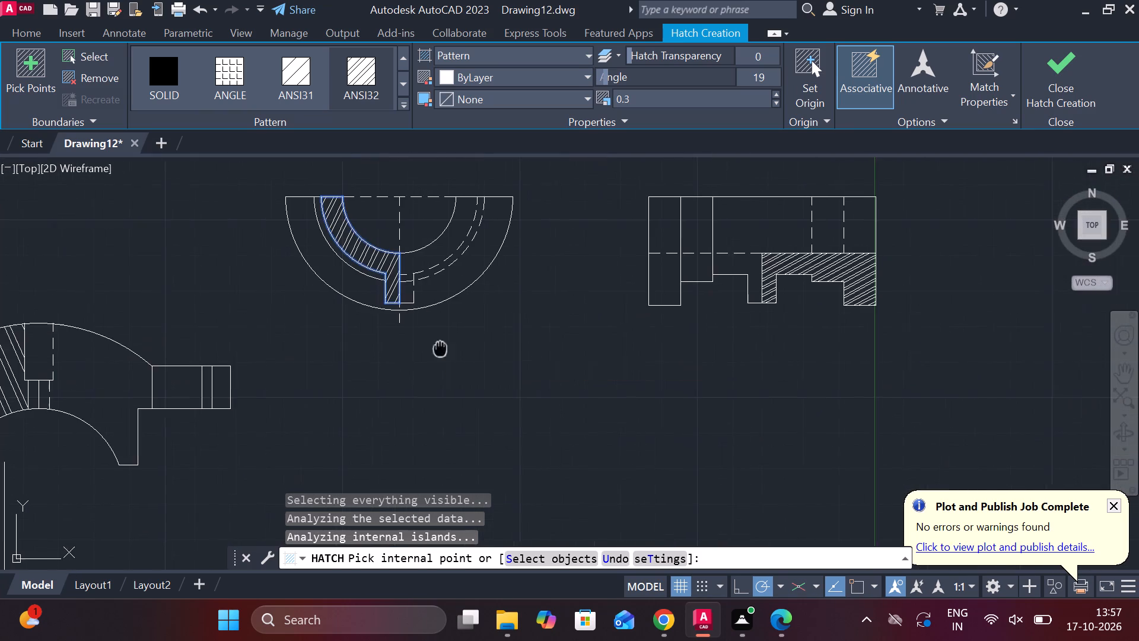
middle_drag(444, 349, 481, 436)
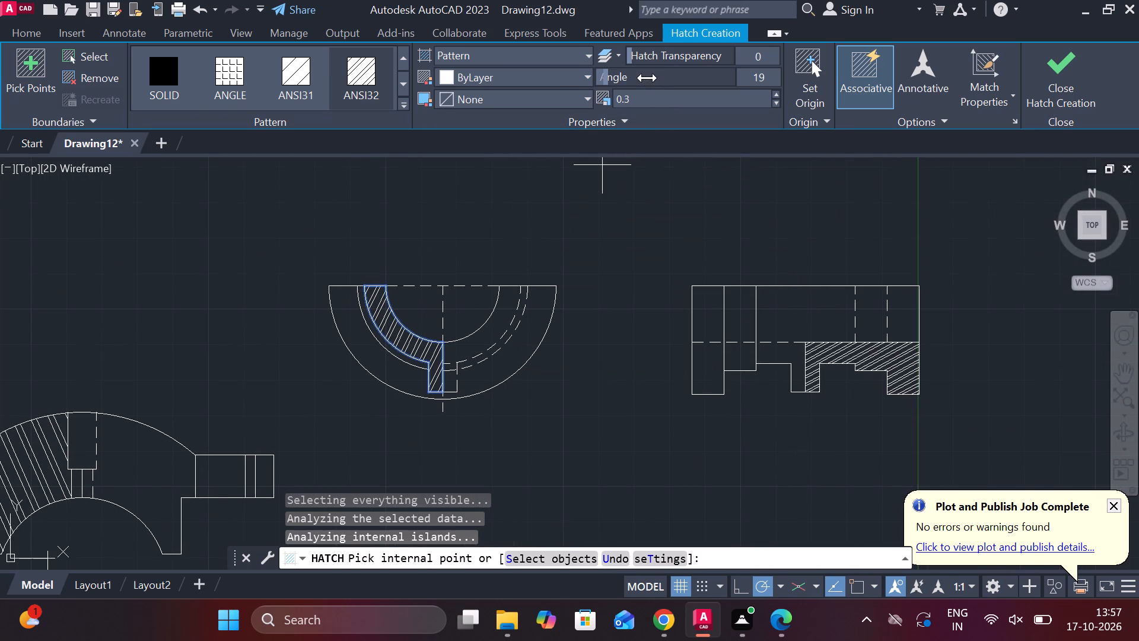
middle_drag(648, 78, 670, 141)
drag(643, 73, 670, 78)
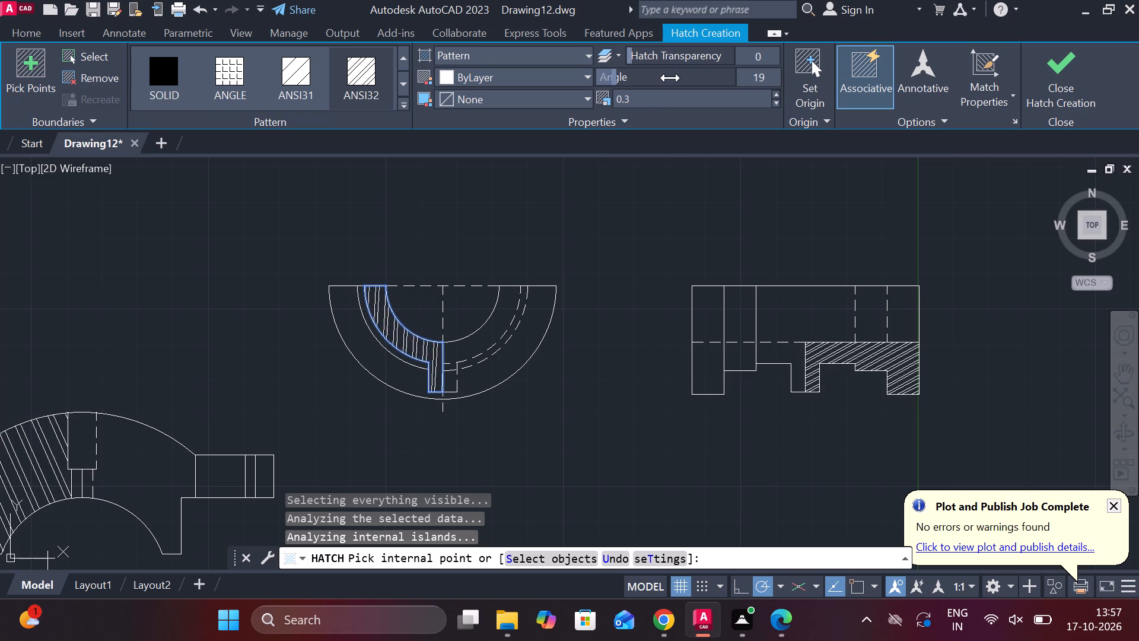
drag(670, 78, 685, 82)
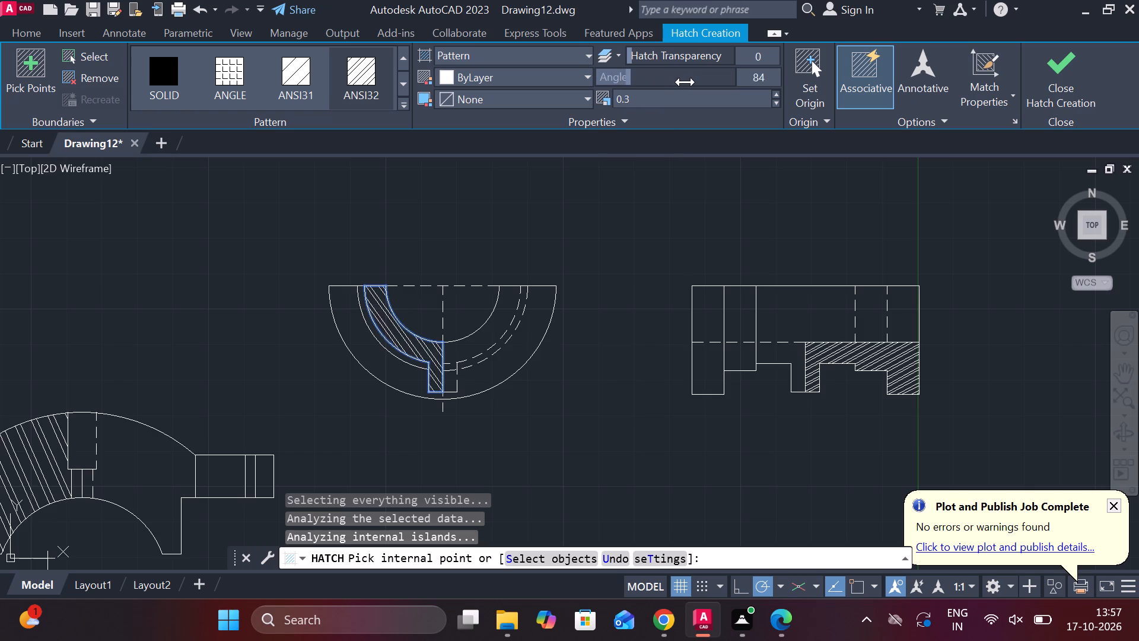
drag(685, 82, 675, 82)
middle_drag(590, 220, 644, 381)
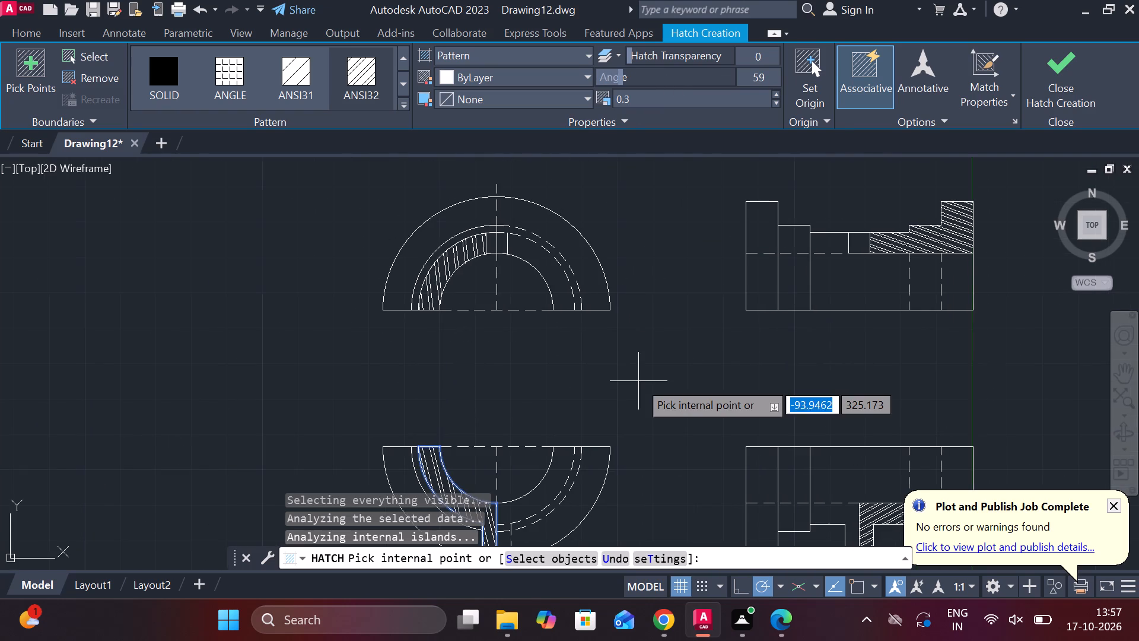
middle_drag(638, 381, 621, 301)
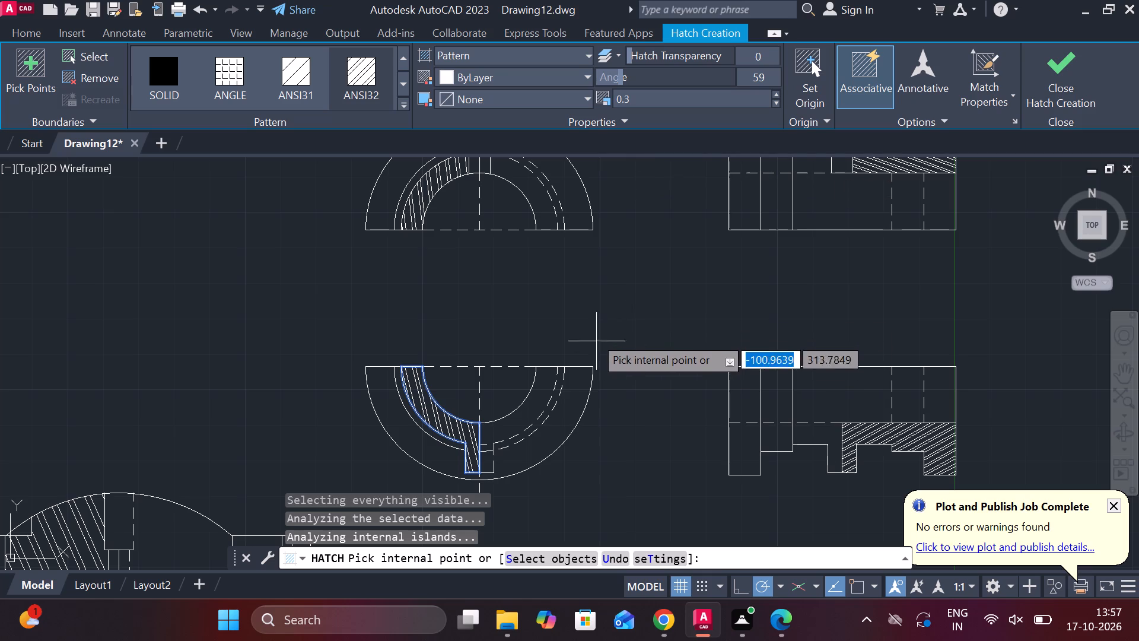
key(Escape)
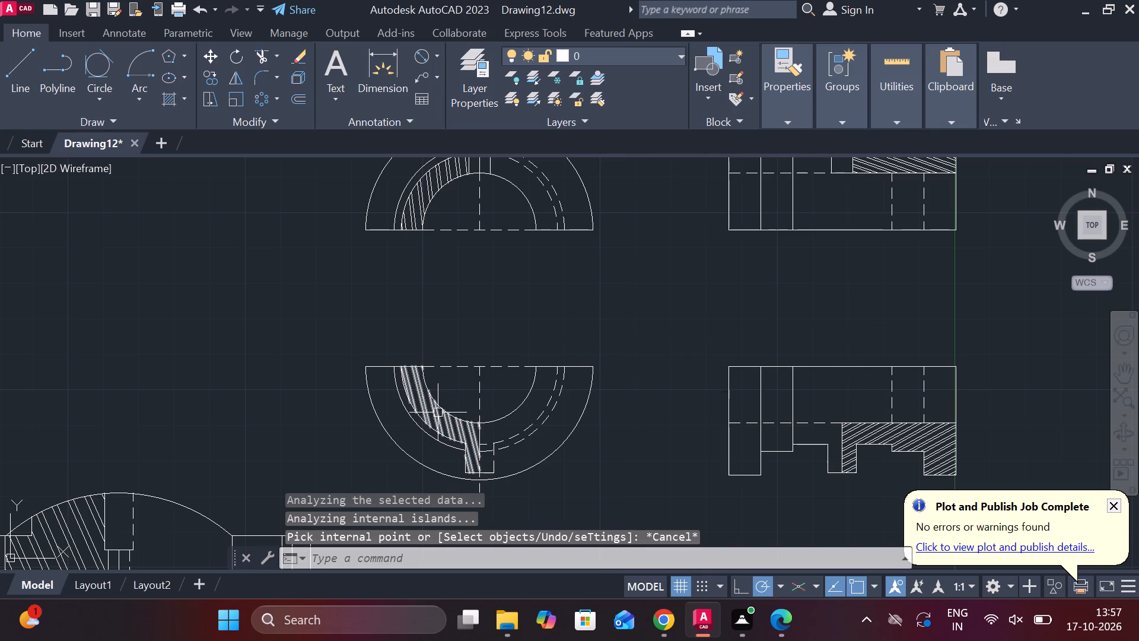
Erase the section hatches from both undimensioned brass front views.
click(438, 412)
key(Escape)
click(430, 422)
key(Escape)
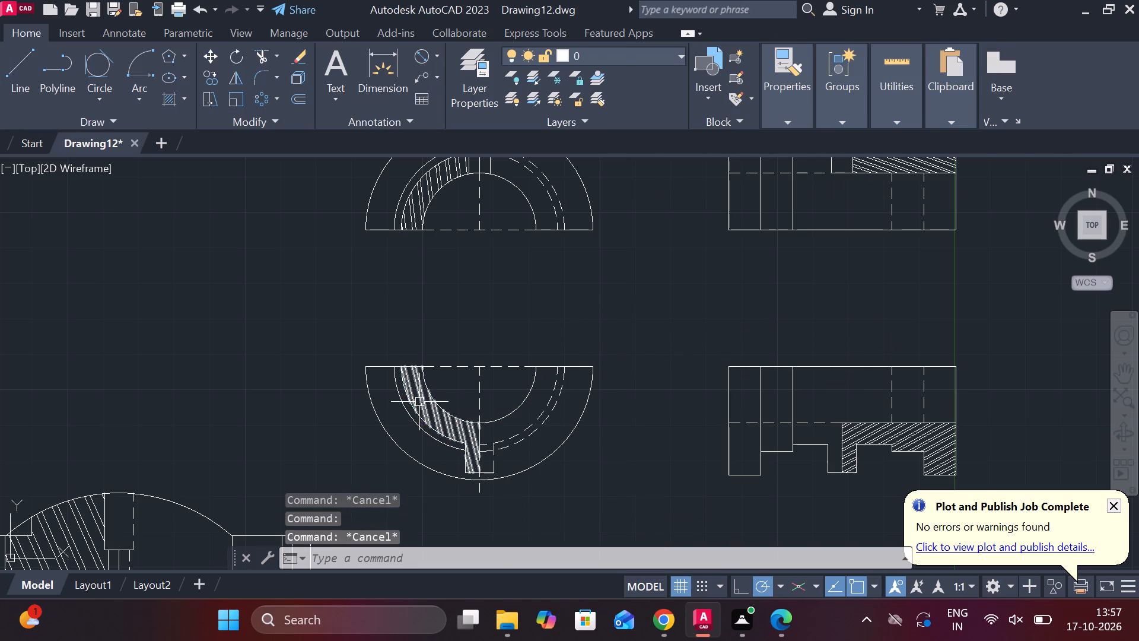
click(419, 402)
scroll(461, 388, down, 3)
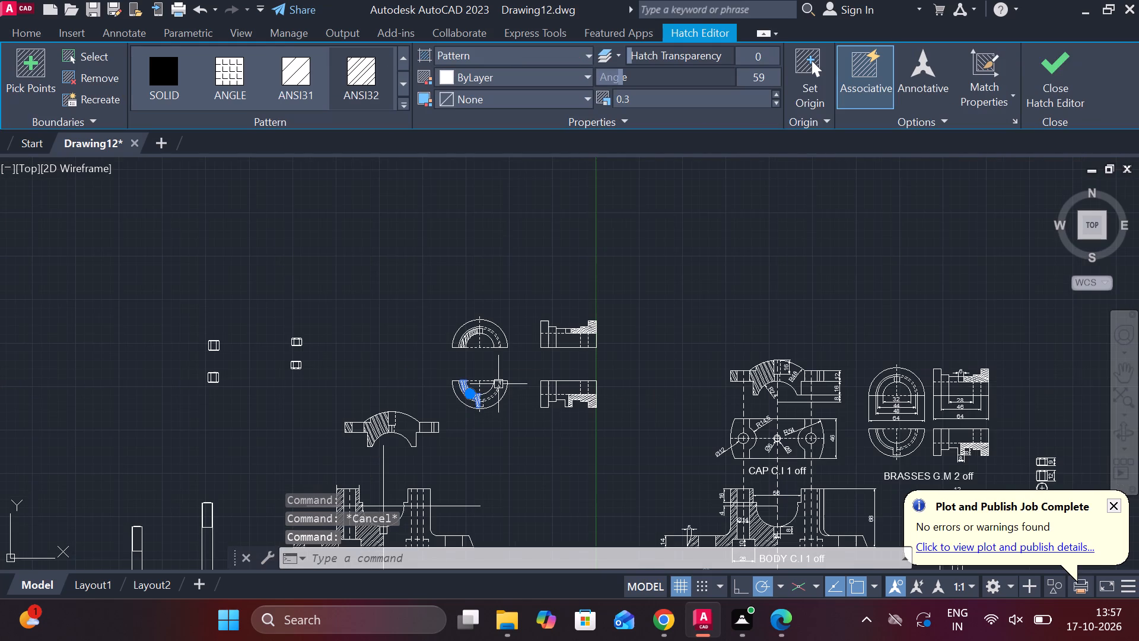
scroll(498, 384, up, 2)
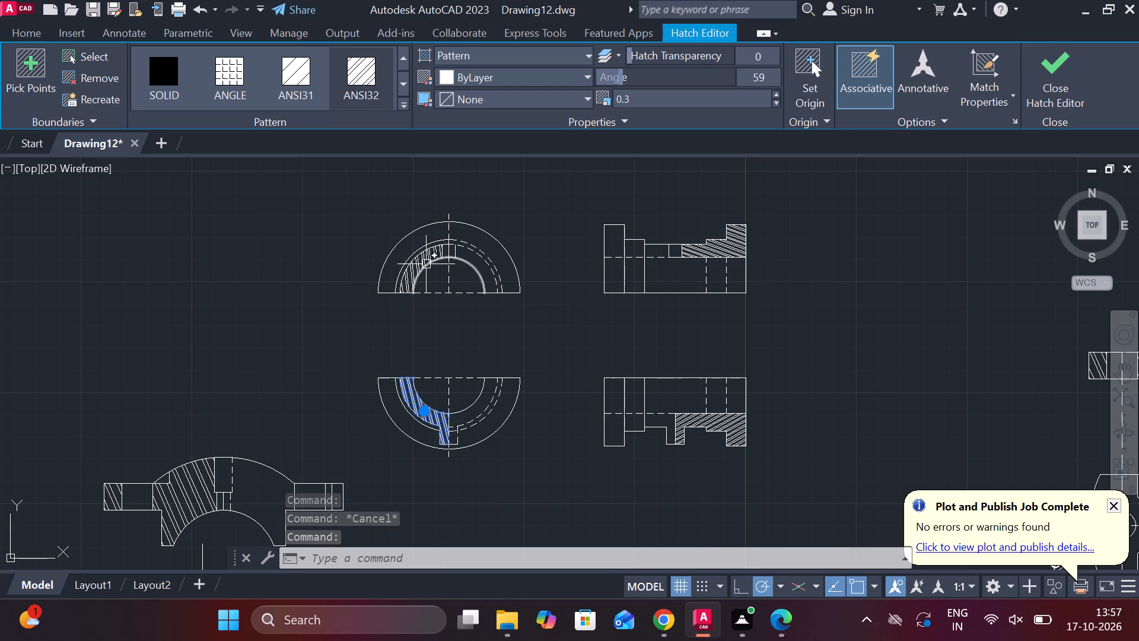
scroll(426, 264, up, 3)
click(415, 250)
text(e)
key(space)
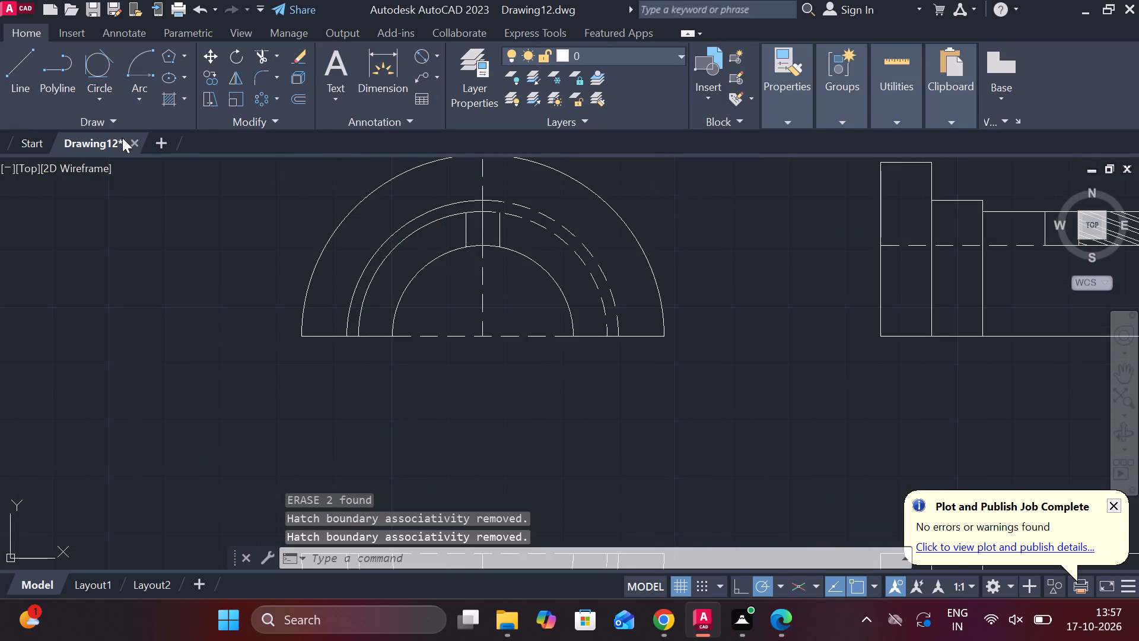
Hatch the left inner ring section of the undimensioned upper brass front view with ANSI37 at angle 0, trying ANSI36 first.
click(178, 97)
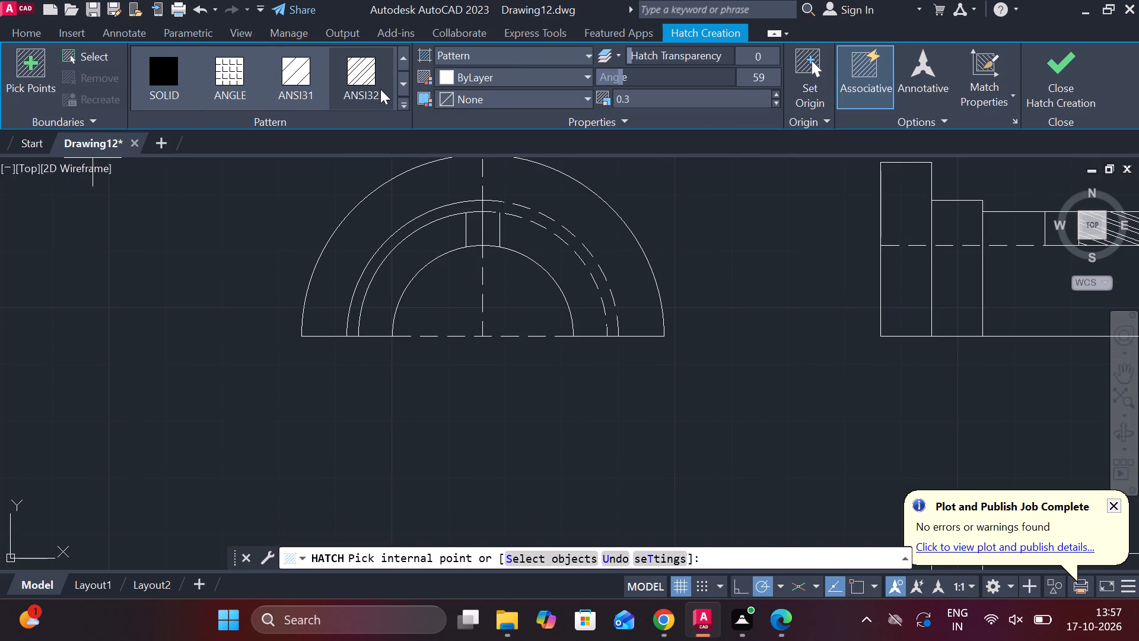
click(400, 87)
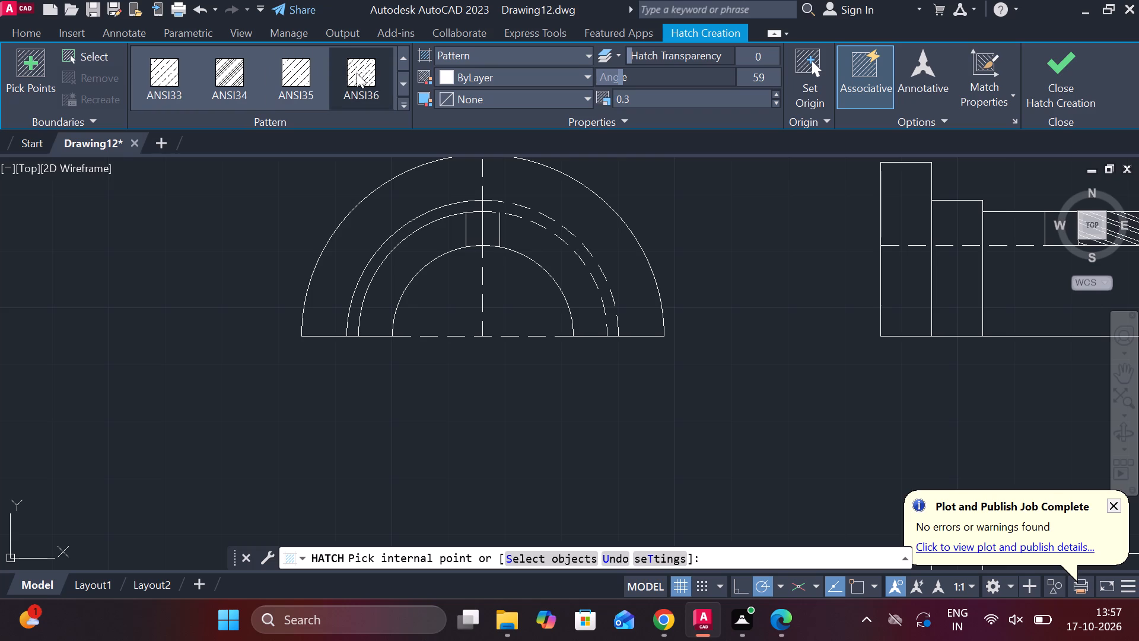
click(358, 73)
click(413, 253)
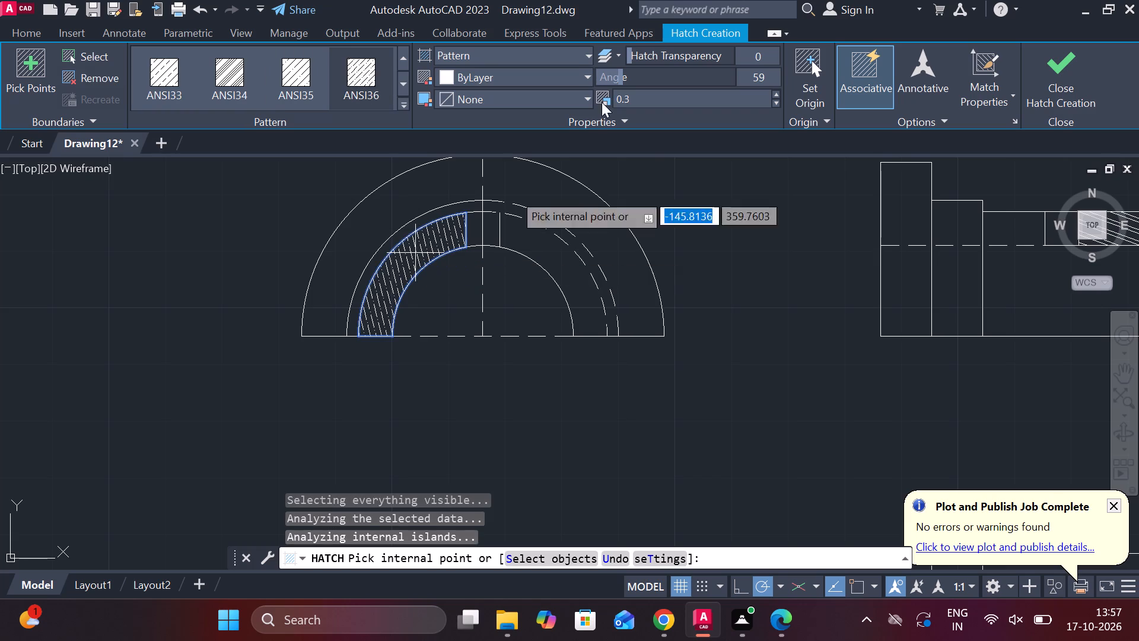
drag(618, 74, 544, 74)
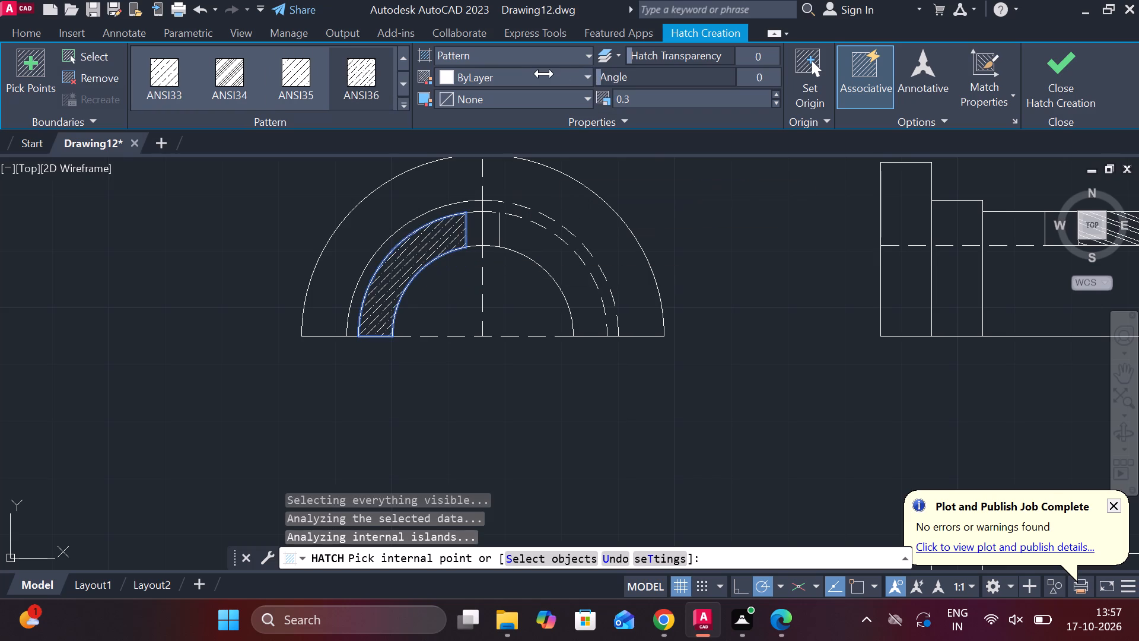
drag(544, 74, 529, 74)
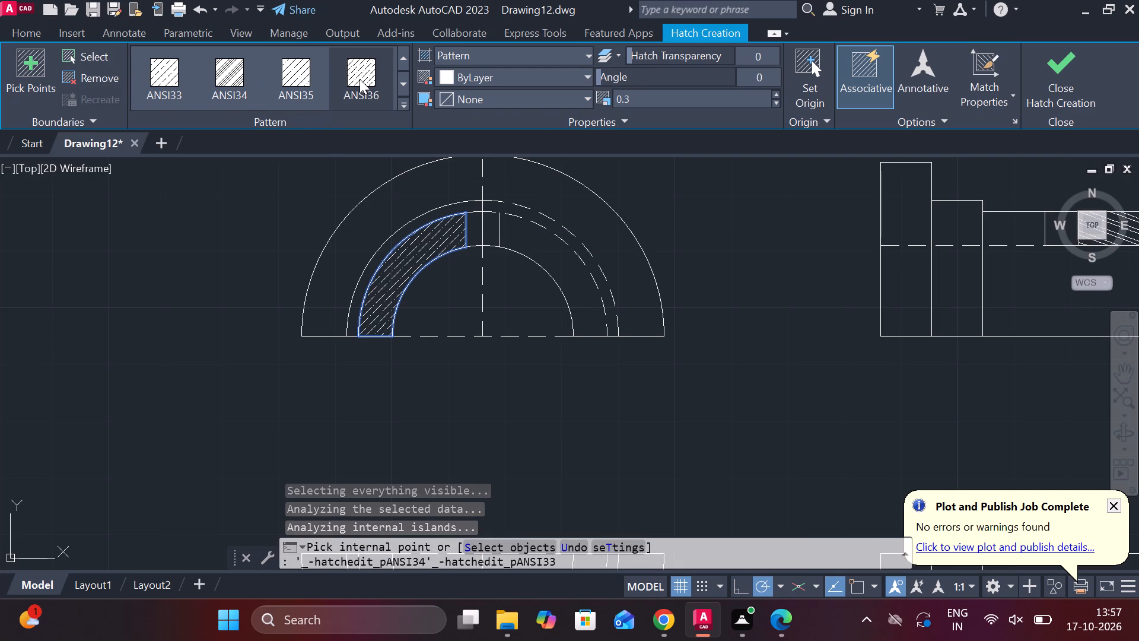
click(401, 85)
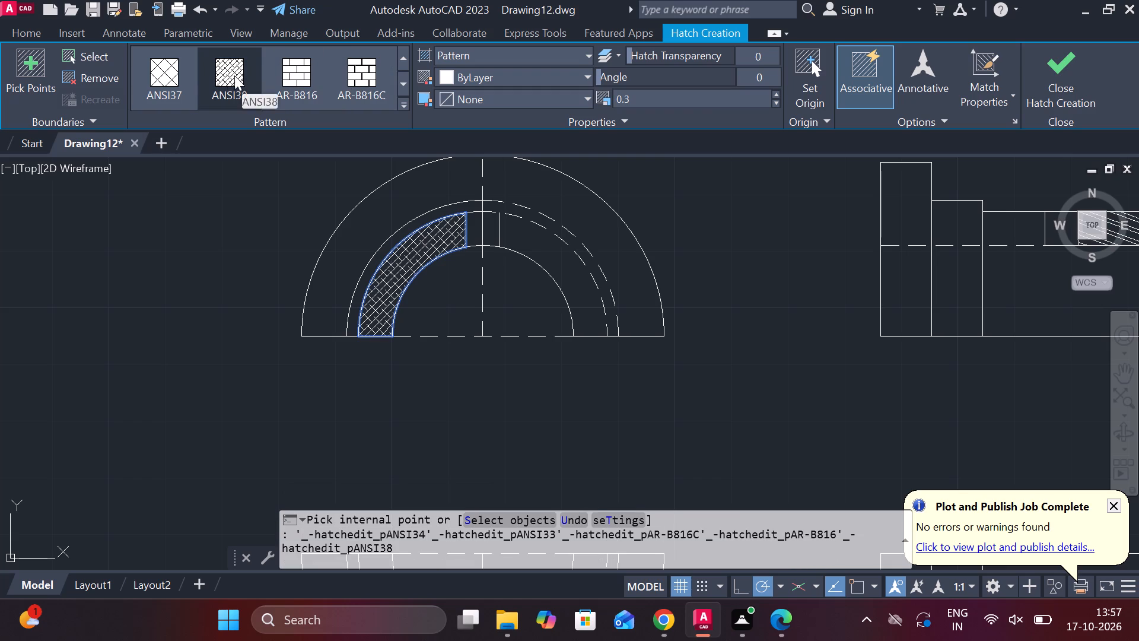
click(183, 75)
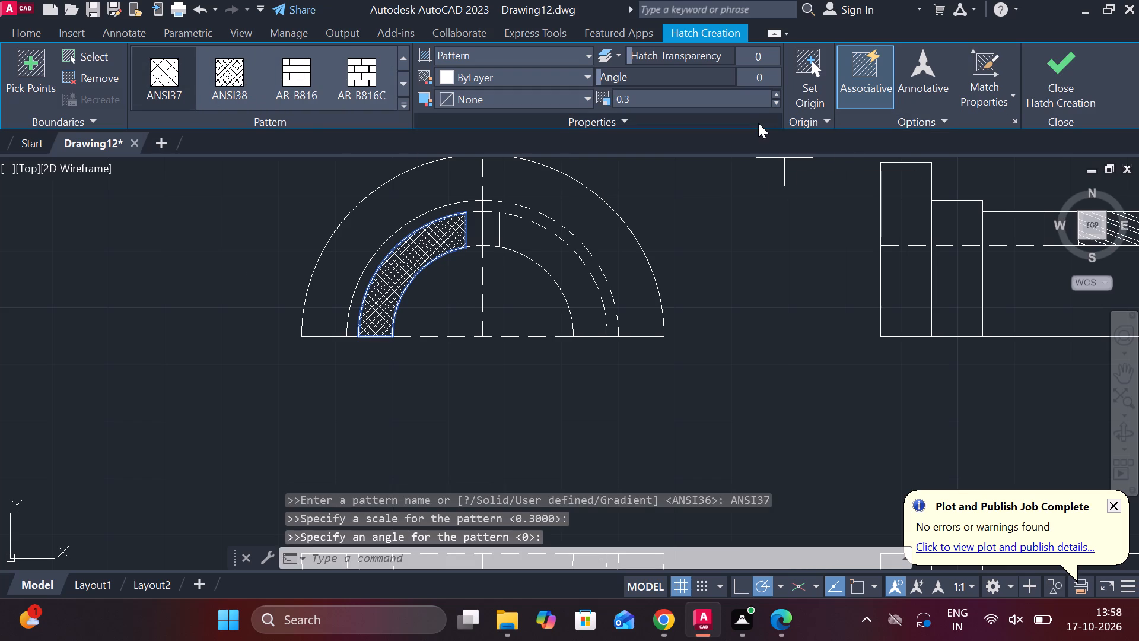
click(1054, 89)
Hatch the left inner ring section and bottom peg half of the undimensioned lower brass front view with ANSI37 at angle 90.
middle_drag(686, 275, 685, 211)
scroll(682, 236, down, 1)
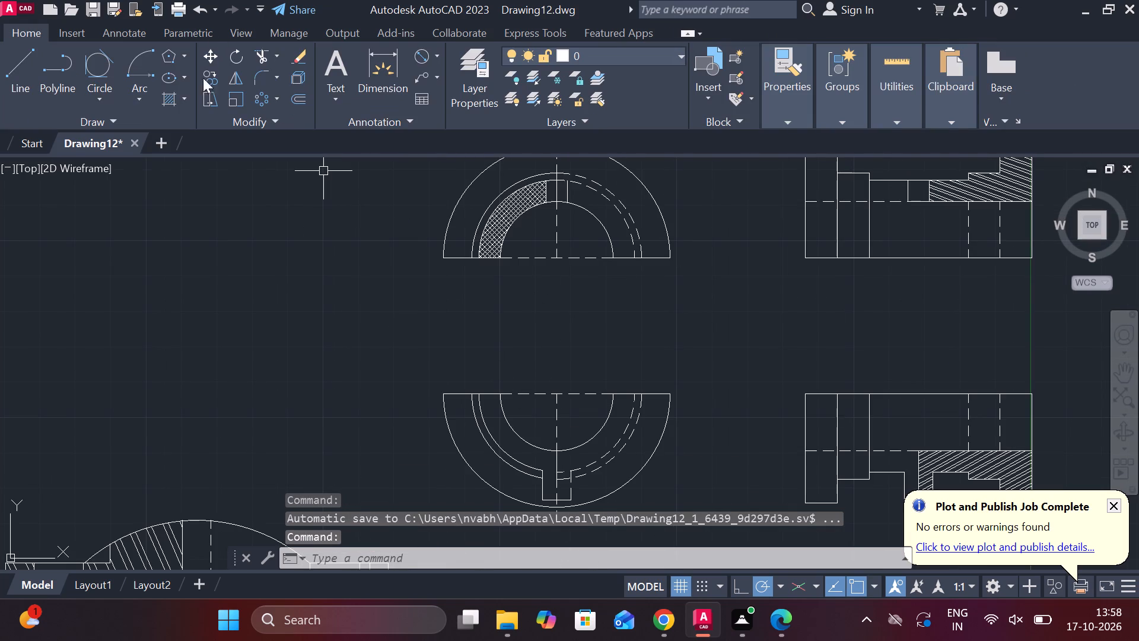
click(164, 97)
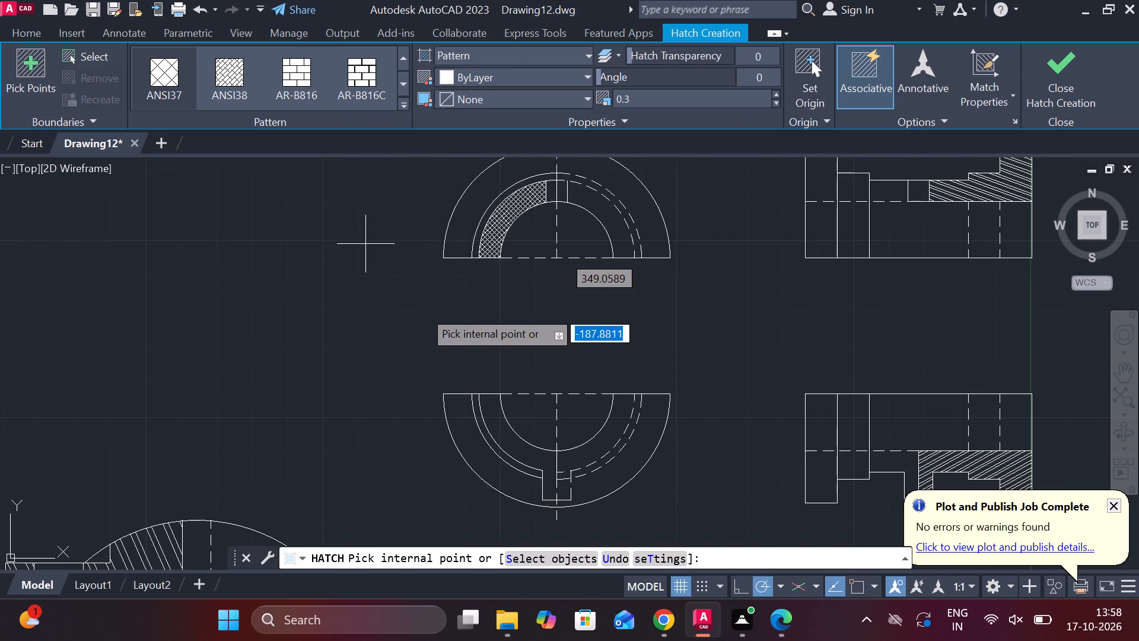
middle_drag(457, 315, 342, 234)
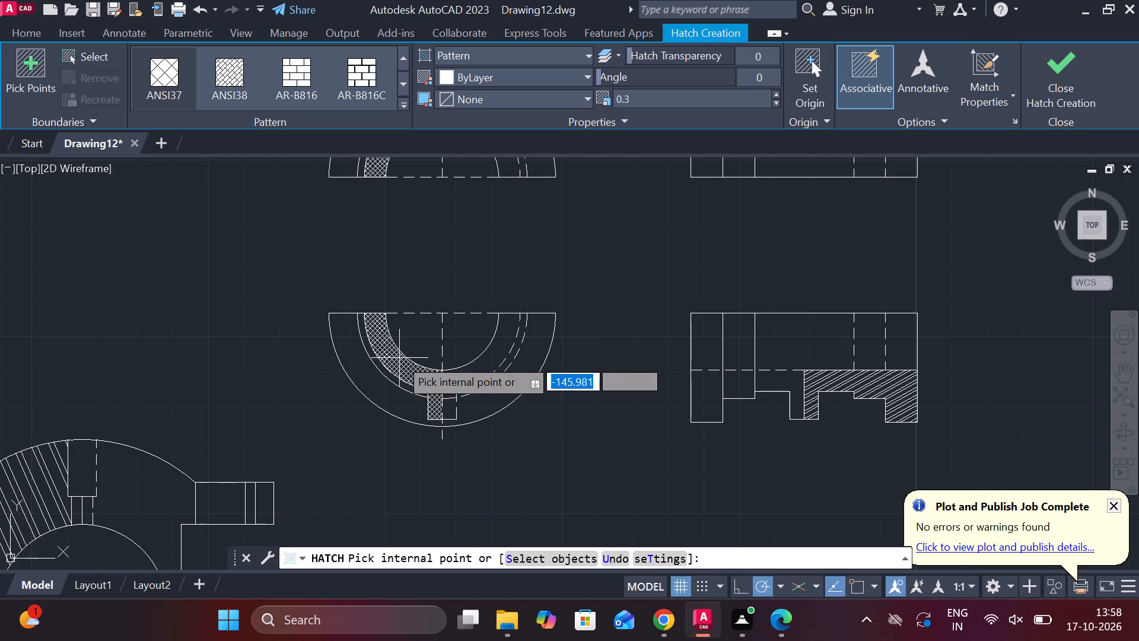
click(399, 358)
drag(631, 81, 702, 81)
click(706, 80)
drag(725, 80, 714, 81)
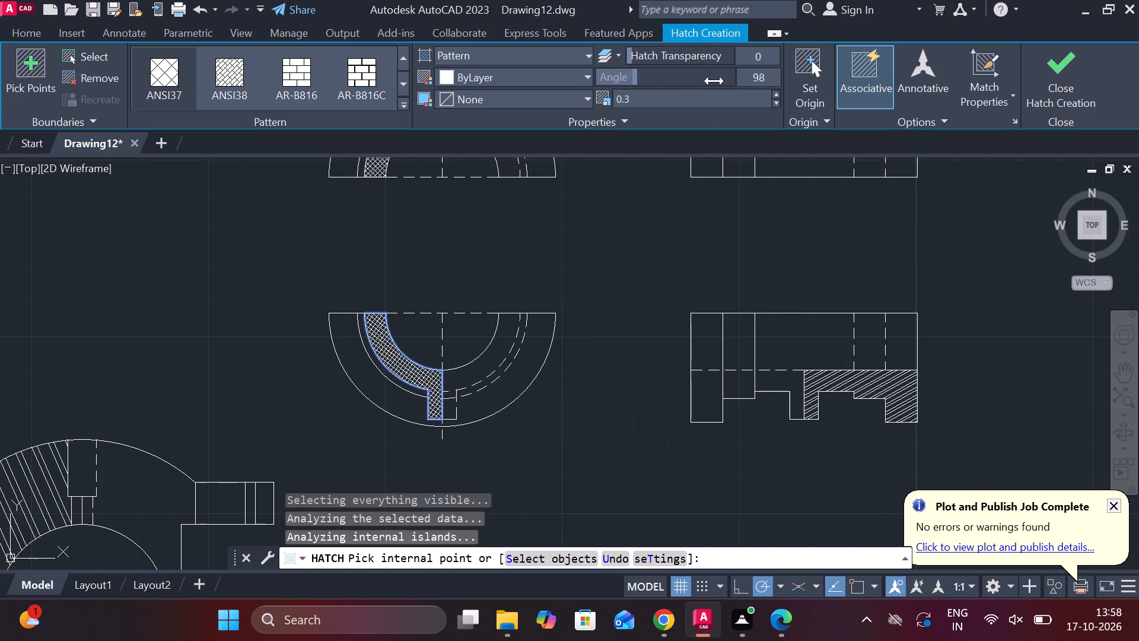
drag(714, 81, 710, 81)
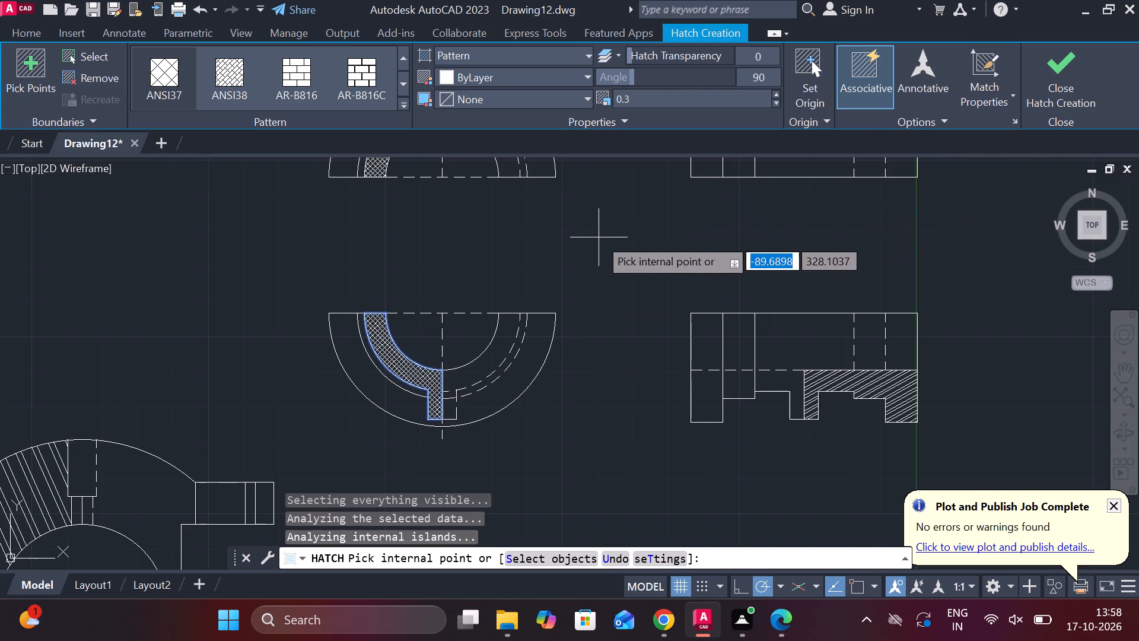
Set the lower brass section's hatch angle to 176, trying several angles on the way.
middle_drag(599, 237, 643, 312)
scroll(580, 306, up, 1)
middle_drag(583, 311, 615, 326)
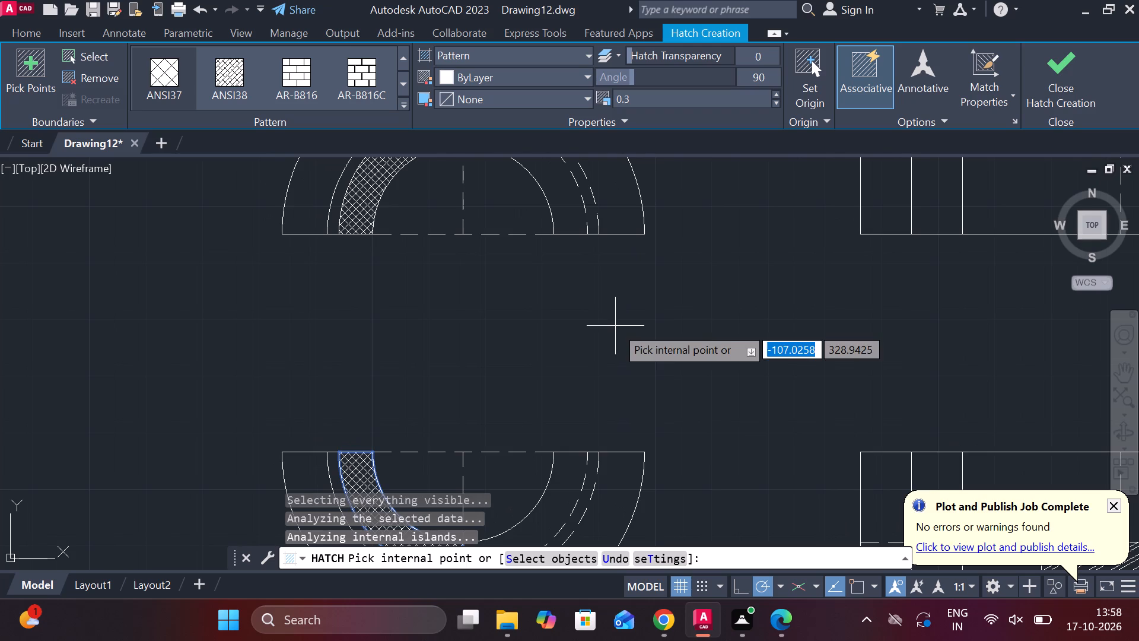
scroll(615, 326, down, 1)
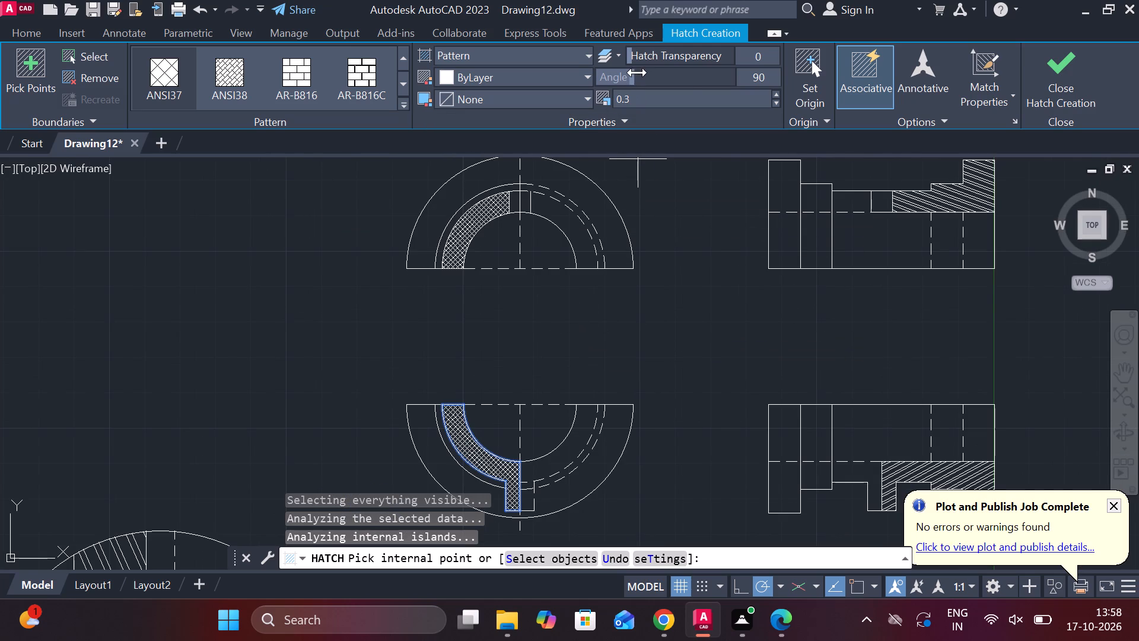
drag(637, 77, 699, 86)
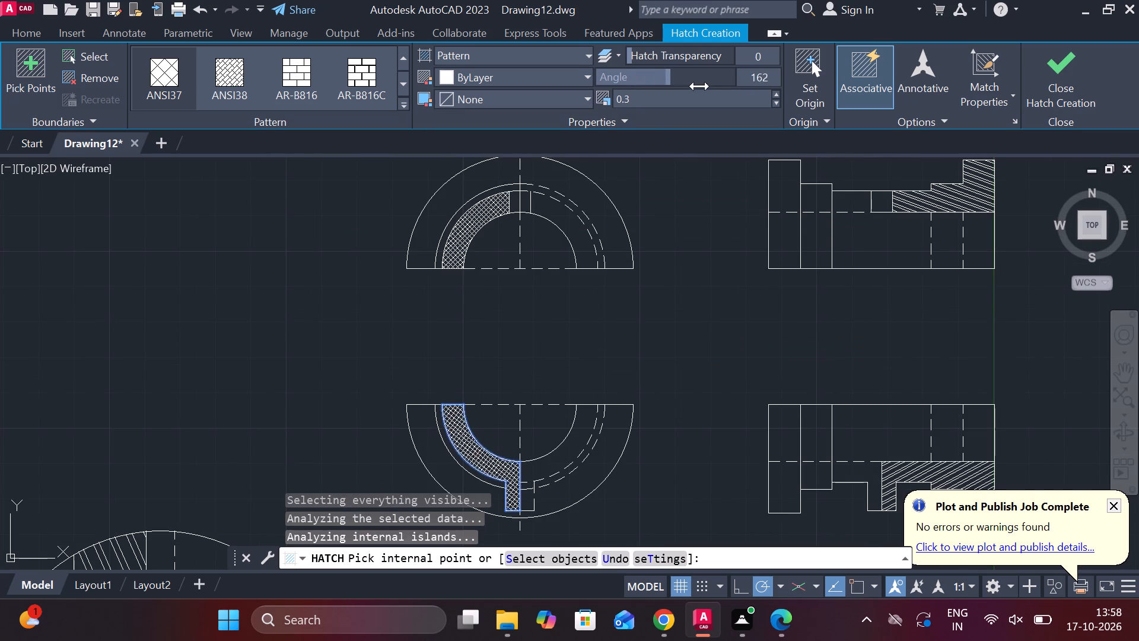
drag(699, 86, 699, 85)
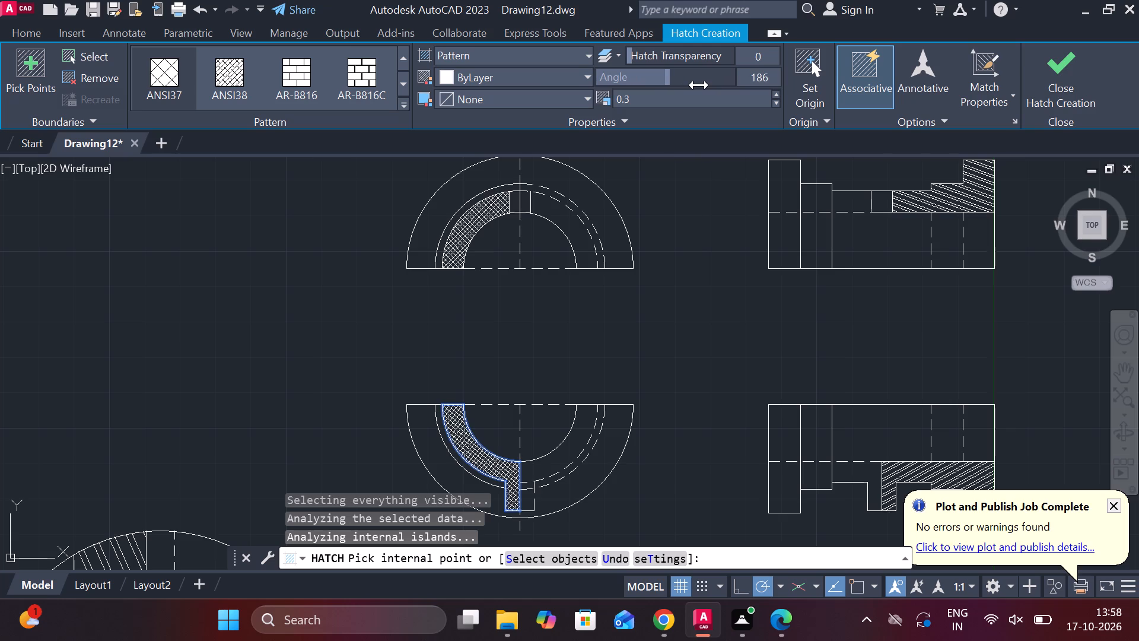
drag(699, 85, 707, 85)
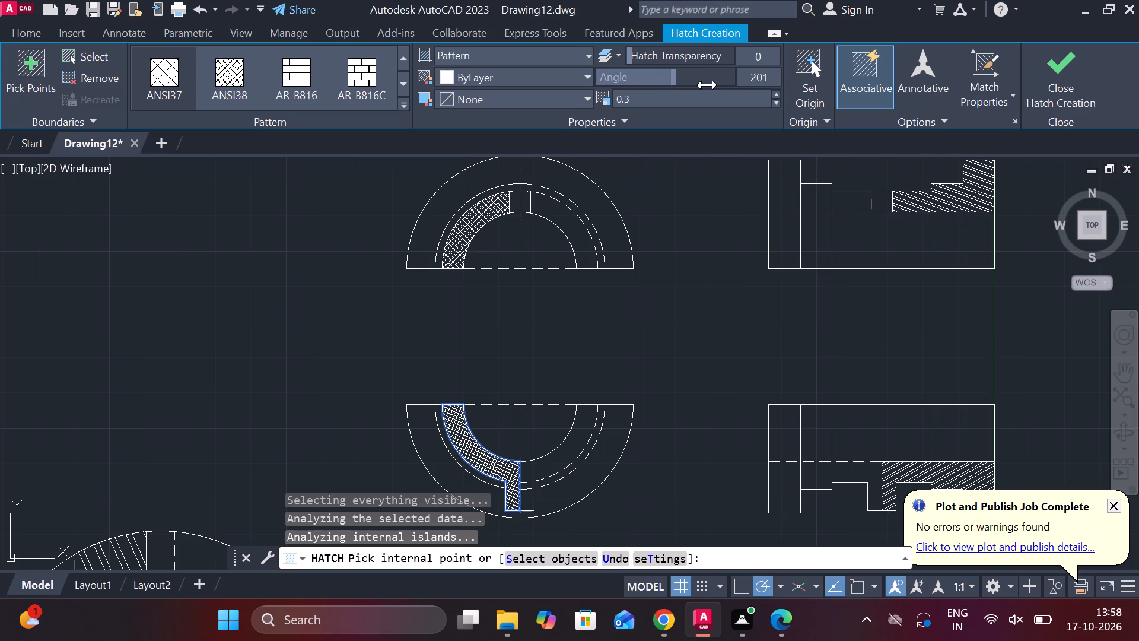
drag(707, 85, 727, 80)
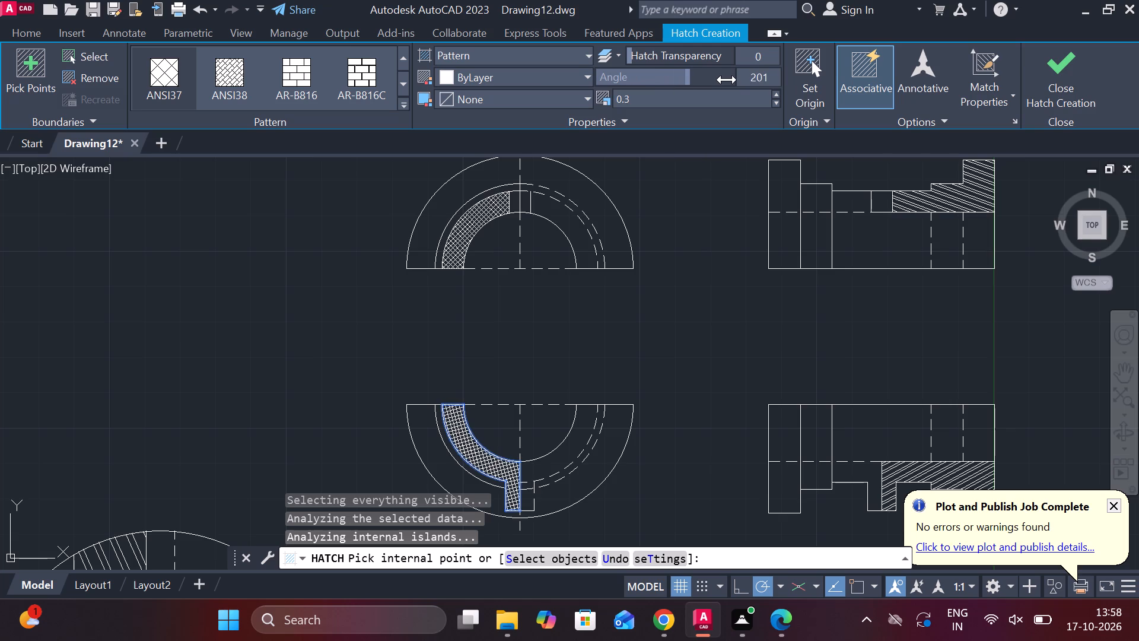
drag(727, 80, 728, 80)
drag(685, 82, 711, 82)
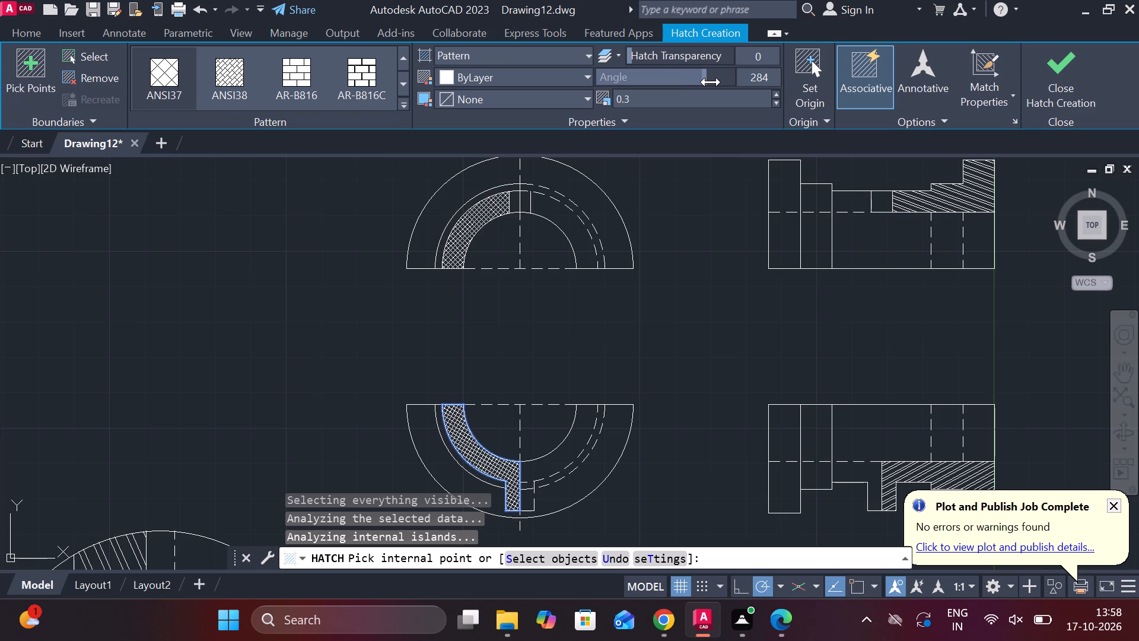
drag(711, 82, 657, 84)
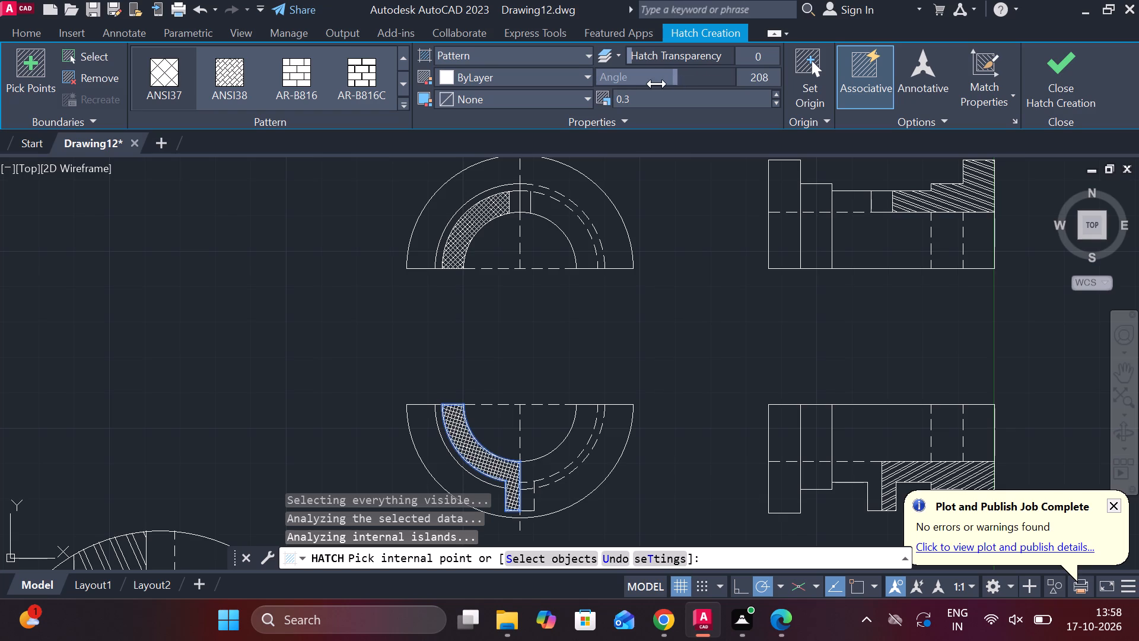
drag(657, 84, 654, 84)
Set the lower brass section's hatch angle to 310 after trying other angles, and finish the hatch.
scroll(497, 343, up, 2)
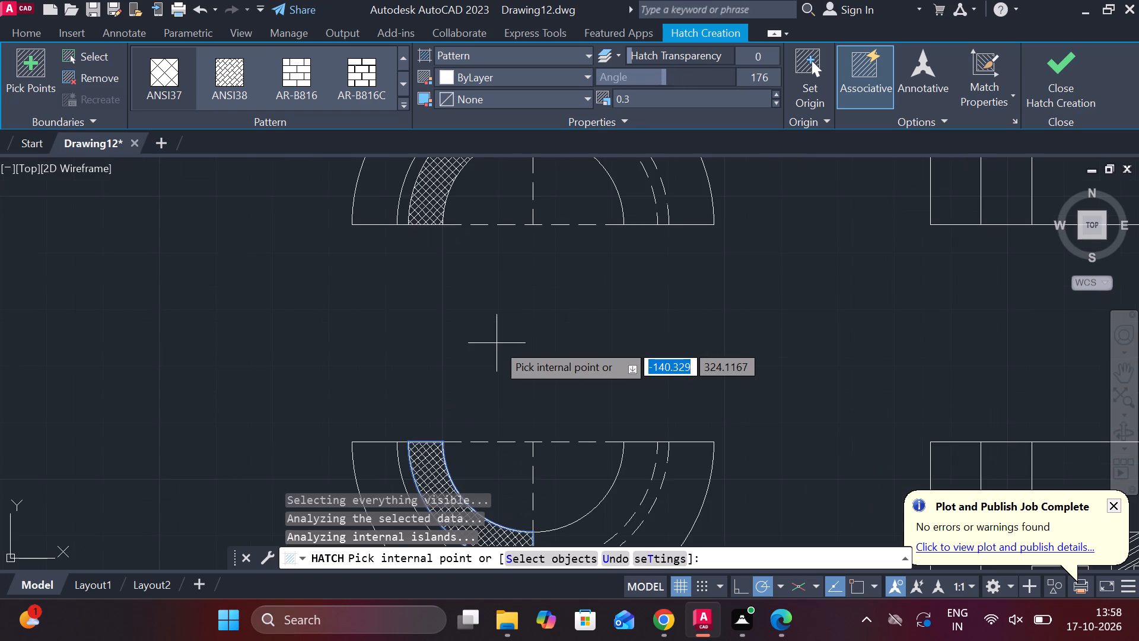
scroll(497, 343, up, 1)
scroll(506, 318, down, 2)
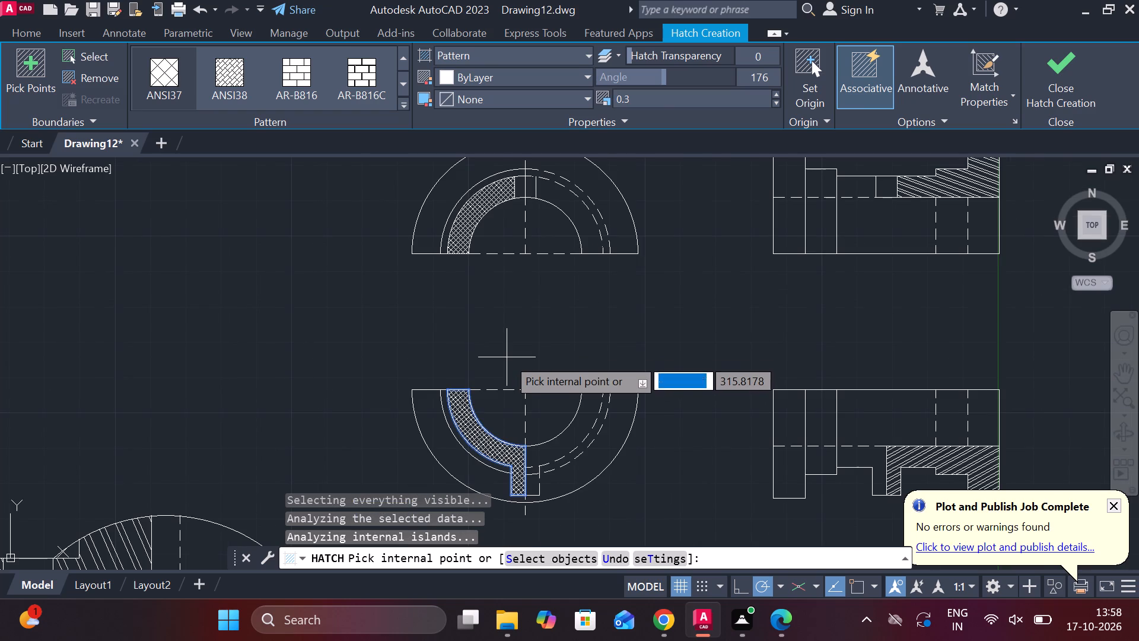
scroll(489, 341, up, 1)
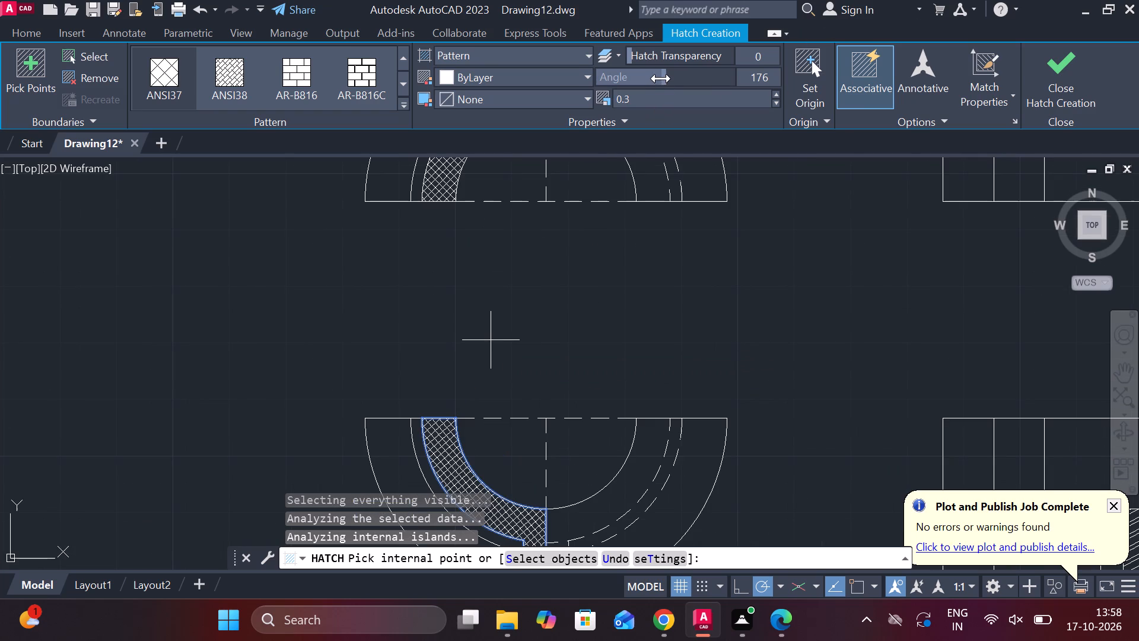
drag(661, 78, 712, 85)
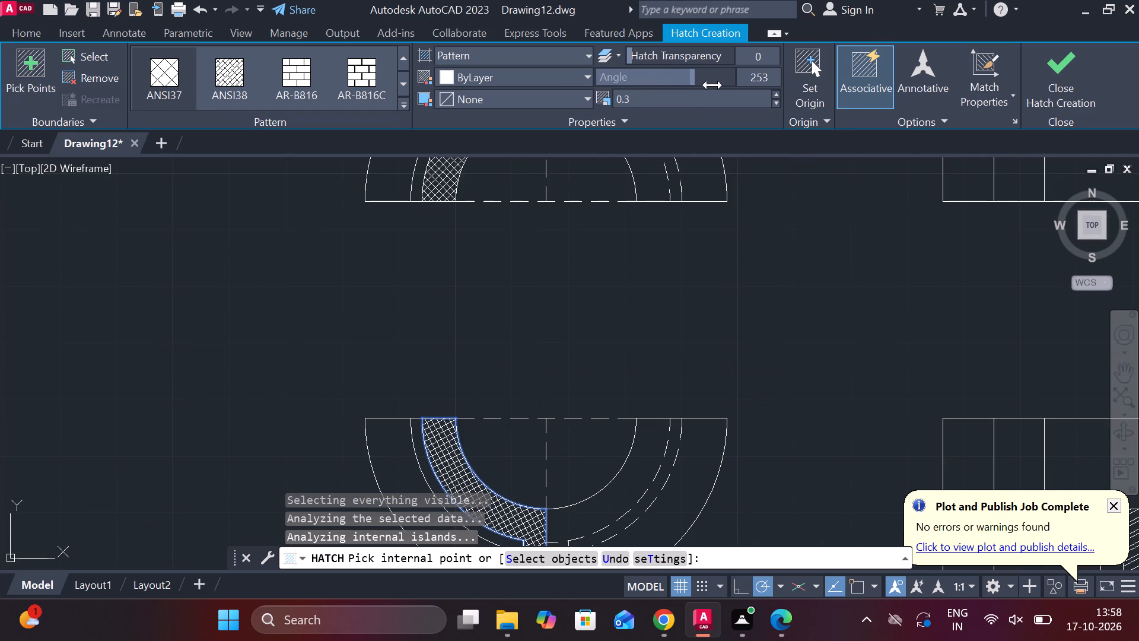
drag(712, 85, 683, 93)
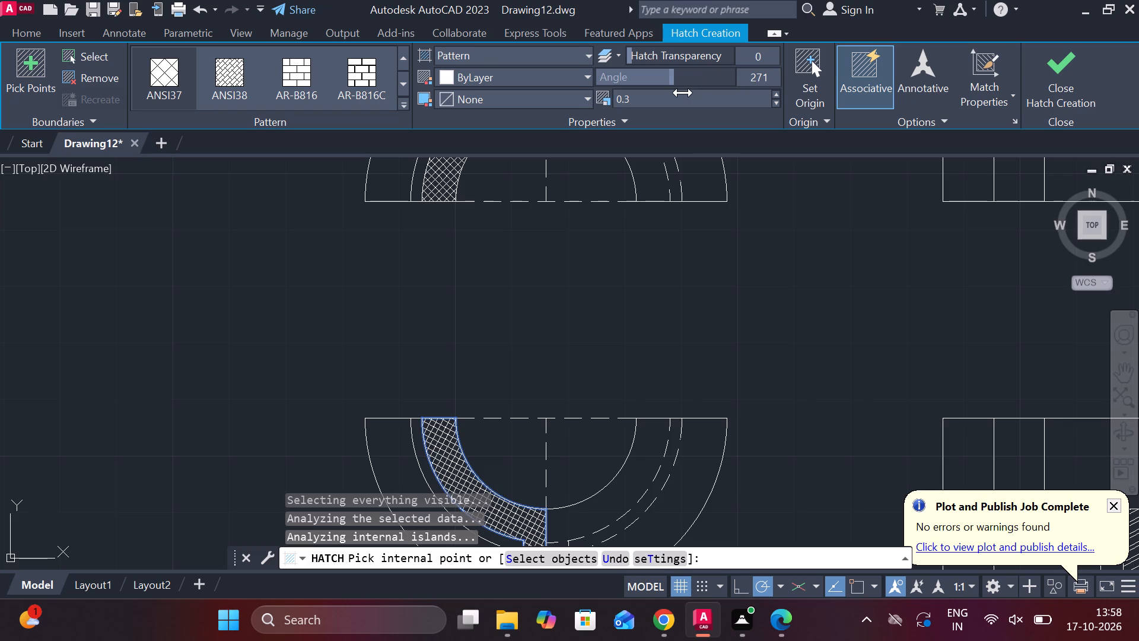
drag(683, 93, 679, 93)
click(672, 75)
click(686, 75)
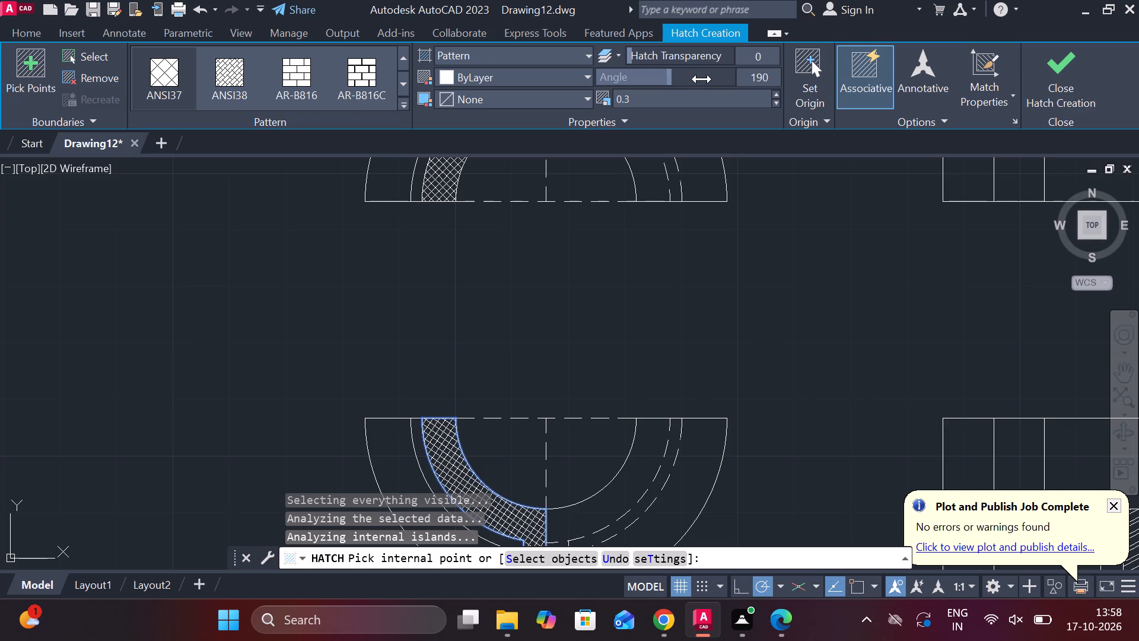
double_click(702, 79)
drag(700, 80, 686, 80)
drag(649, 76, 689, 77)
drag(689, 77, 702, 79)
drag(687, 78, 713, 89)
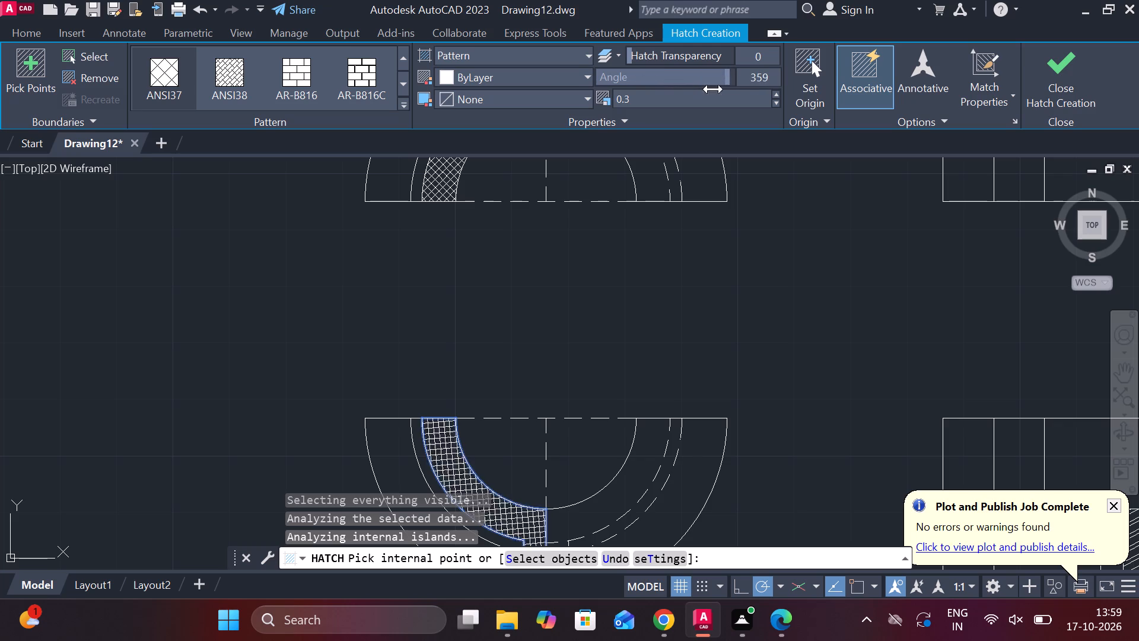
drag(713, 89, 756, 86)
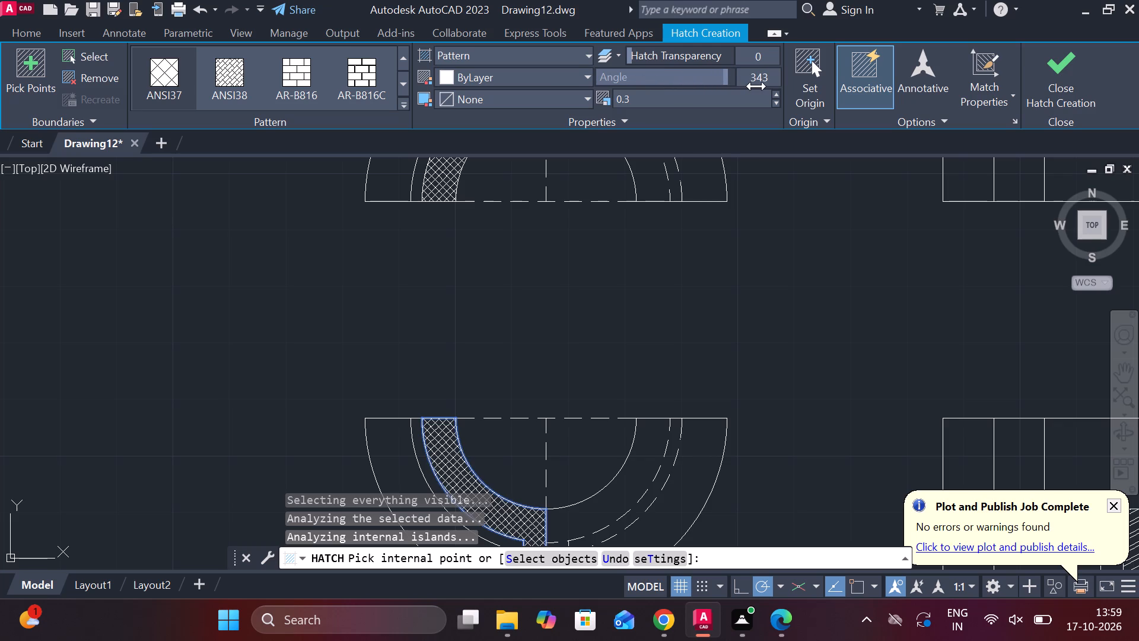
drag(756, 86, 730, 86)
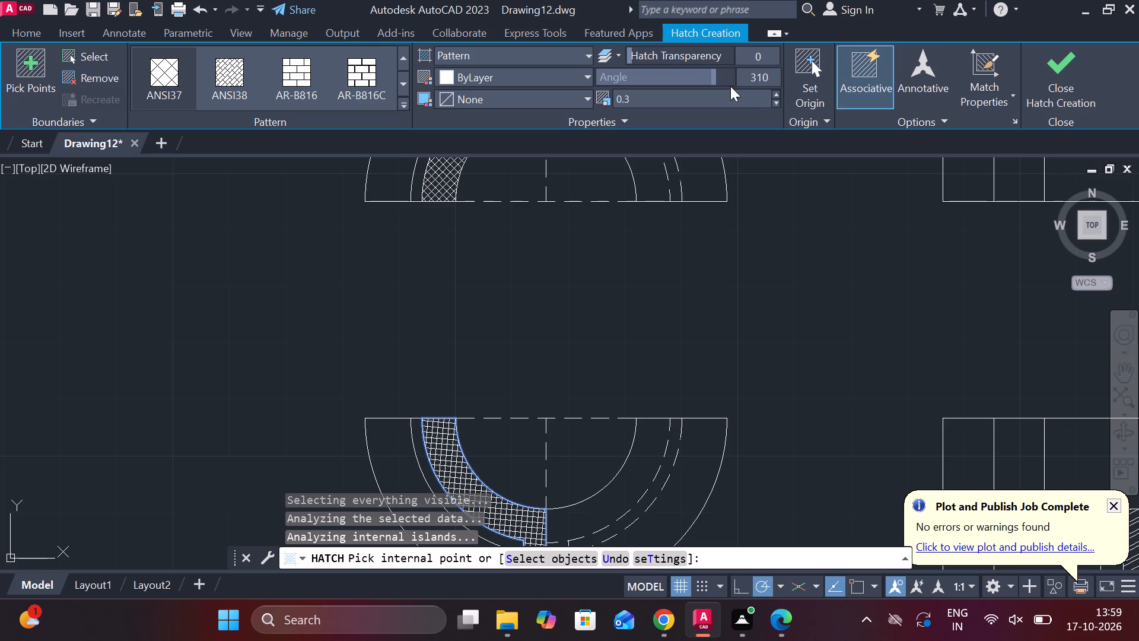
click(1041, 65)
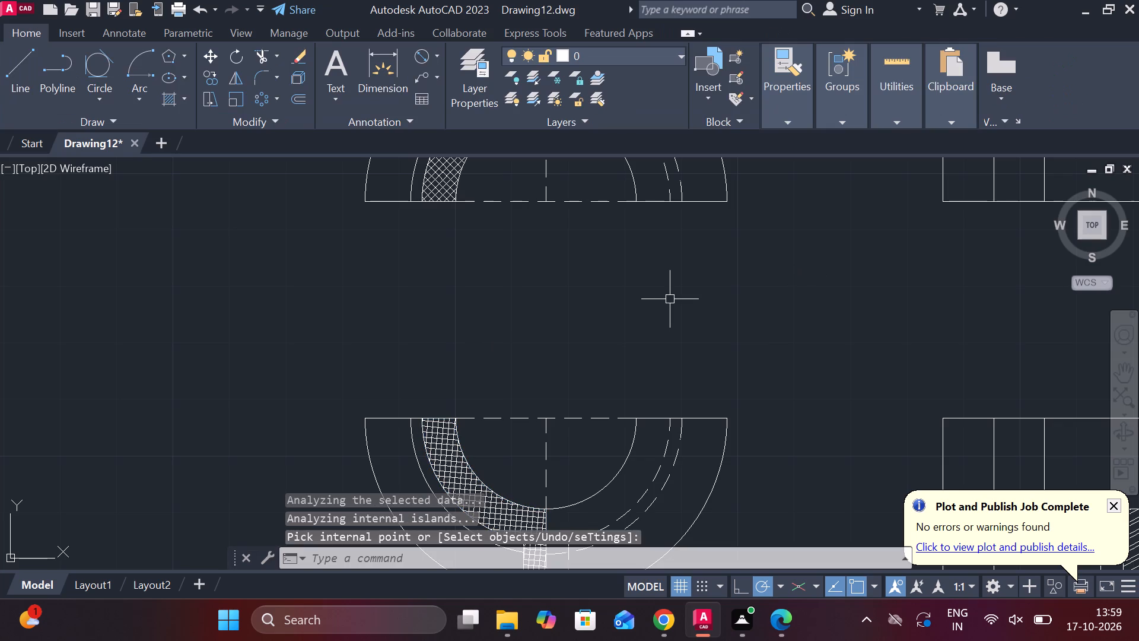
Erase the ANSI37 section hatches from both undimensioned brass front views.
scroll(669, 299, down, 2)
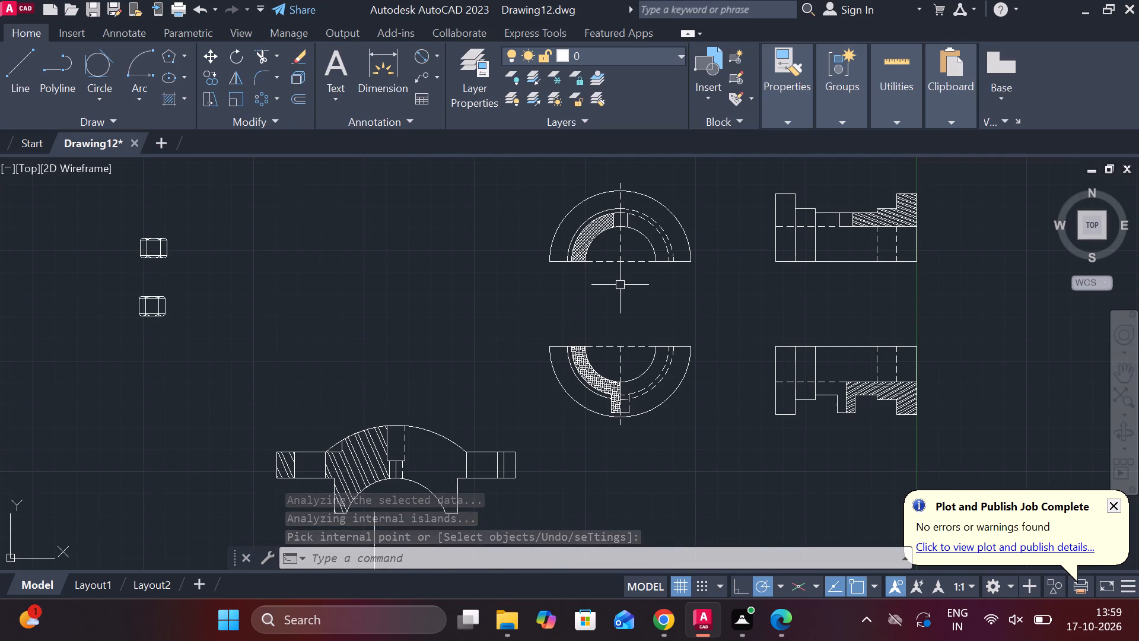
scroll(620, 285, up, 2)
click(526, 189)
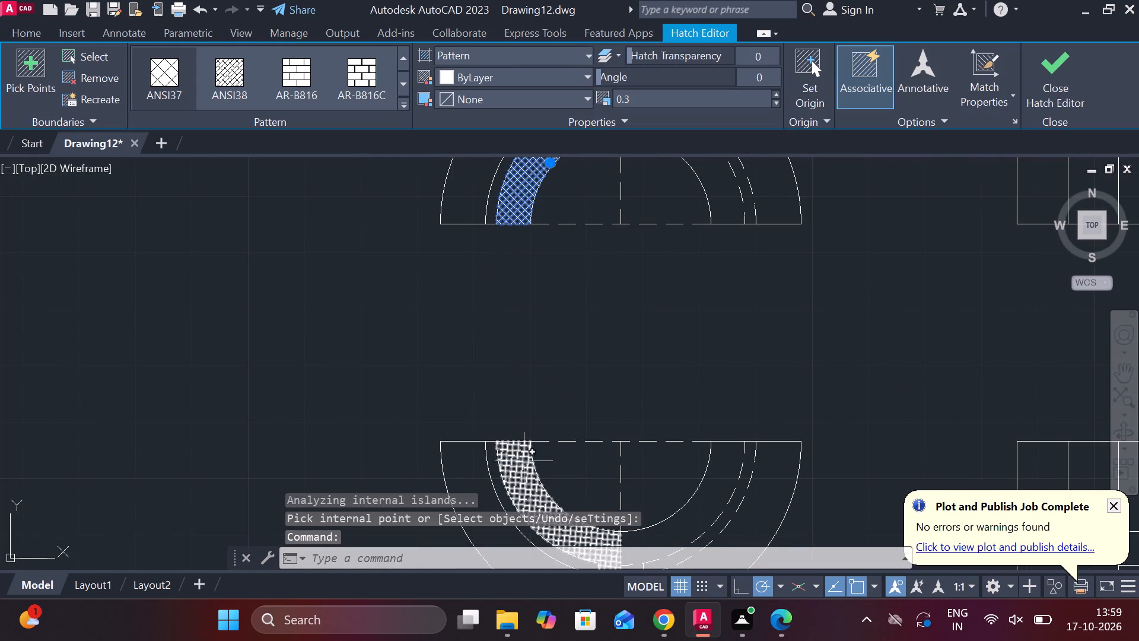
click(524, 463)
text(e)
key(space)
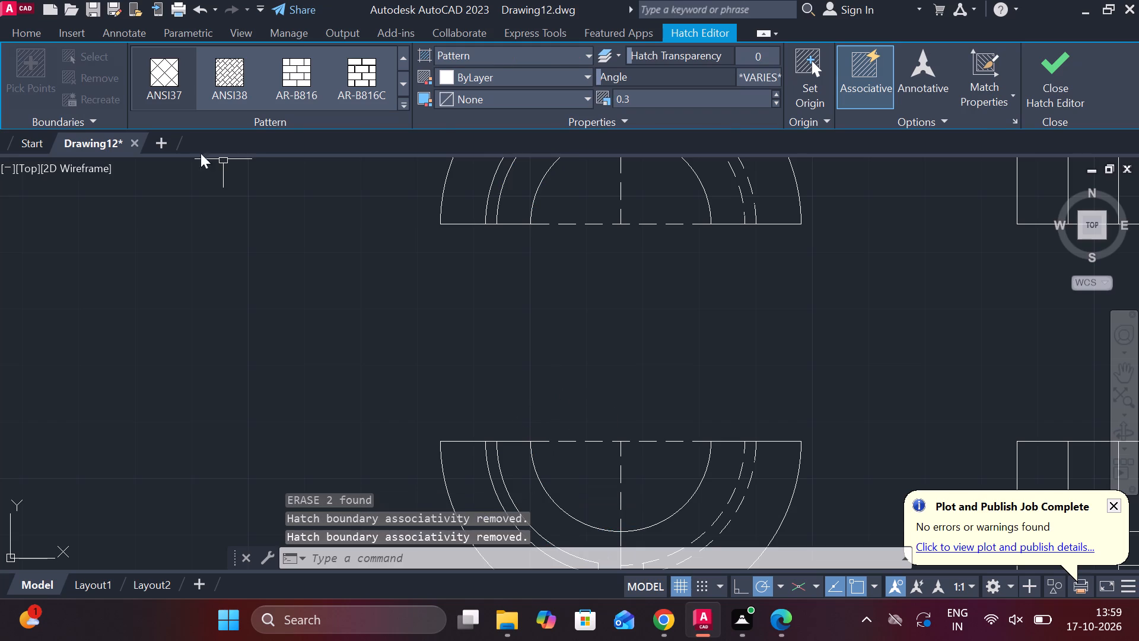
Hatch the left inner ring section of the undimensioned upper brass front view with ANSI36 at scale 0.3 and angle 0.
click(171, 94)
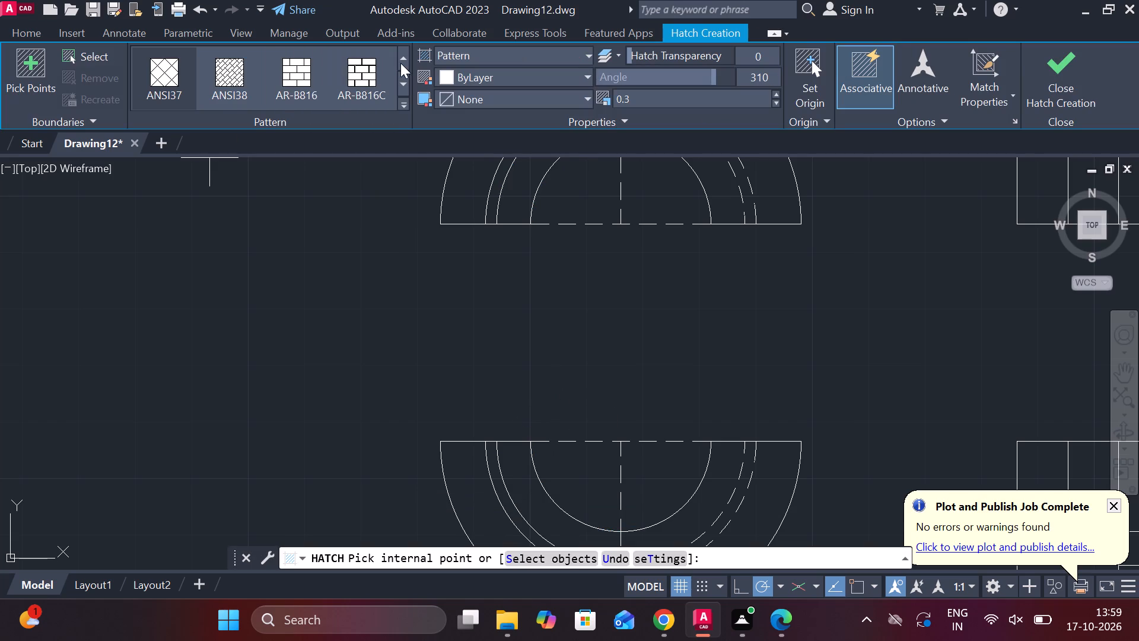
click(400, 63)
click(367, 80)
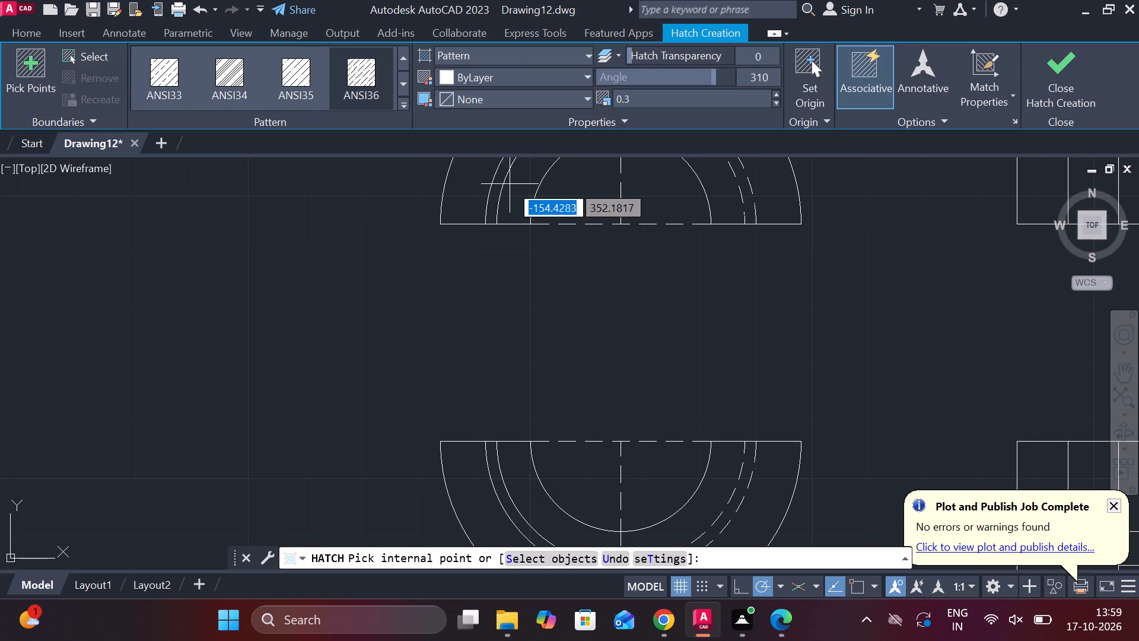
click(520, 180)
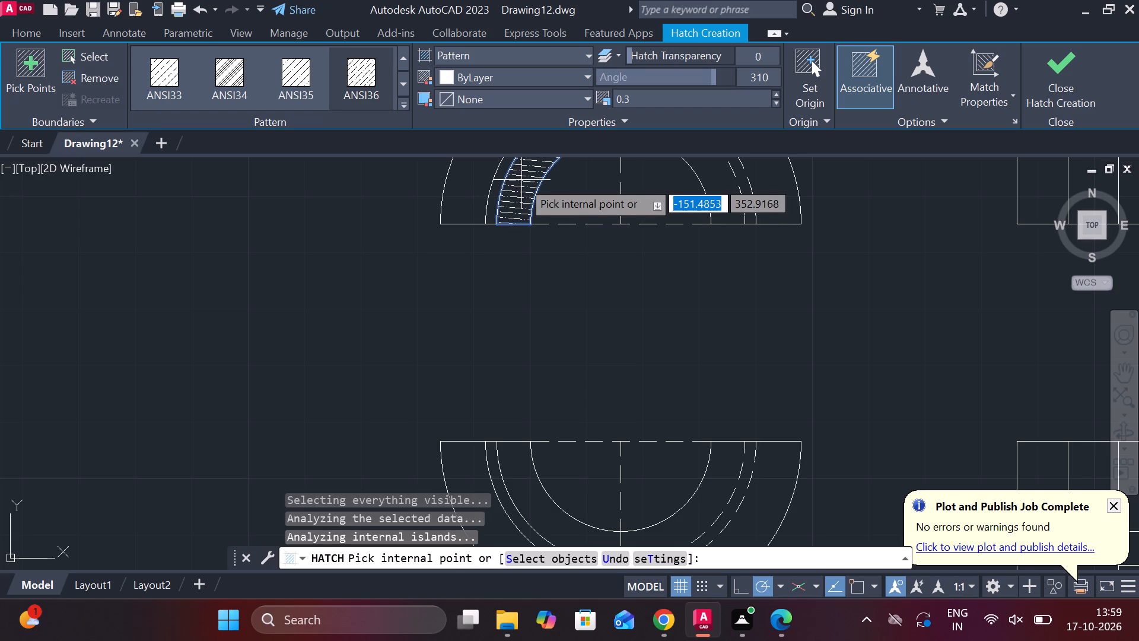
middle_drag(519, 198, 463, 300)
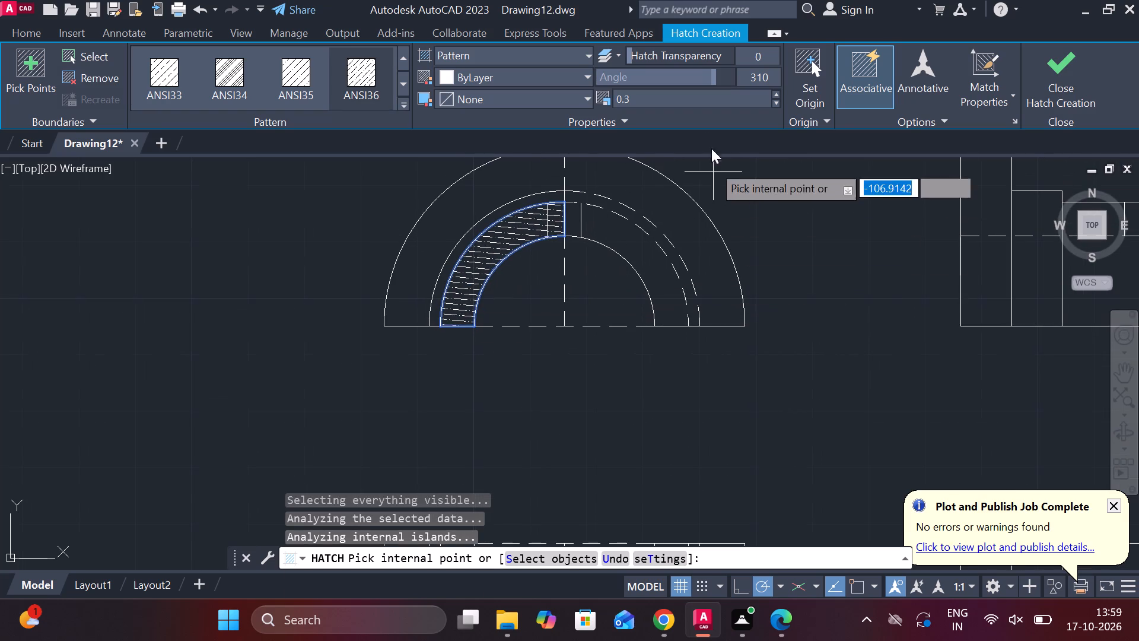
drag(713, 81, 590, 100)
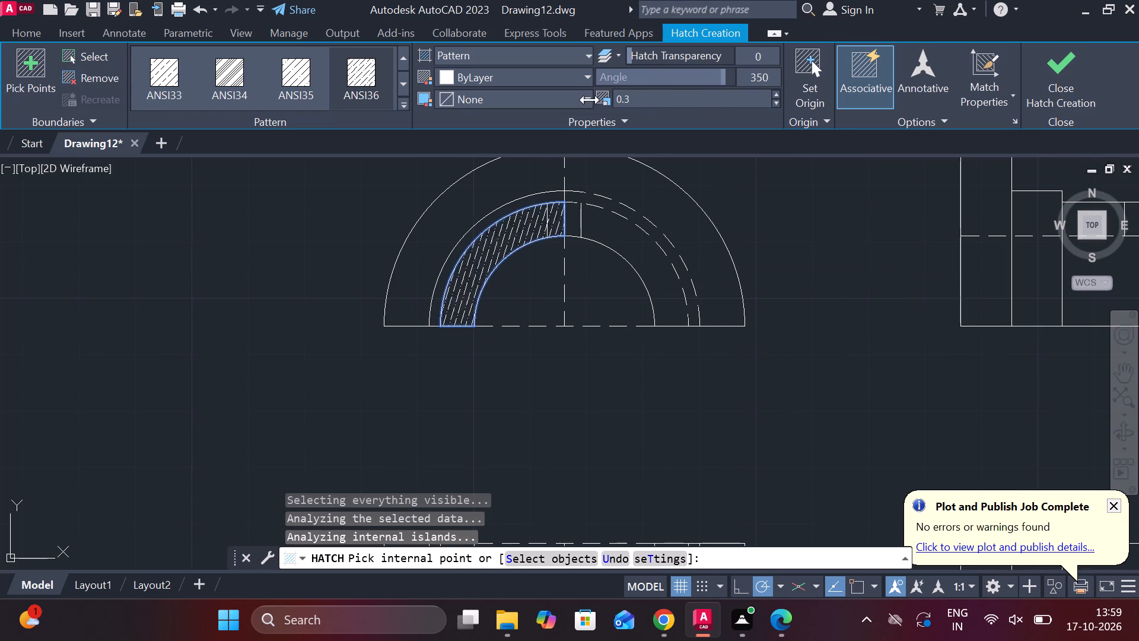
drag(590, 100, 577, 100)
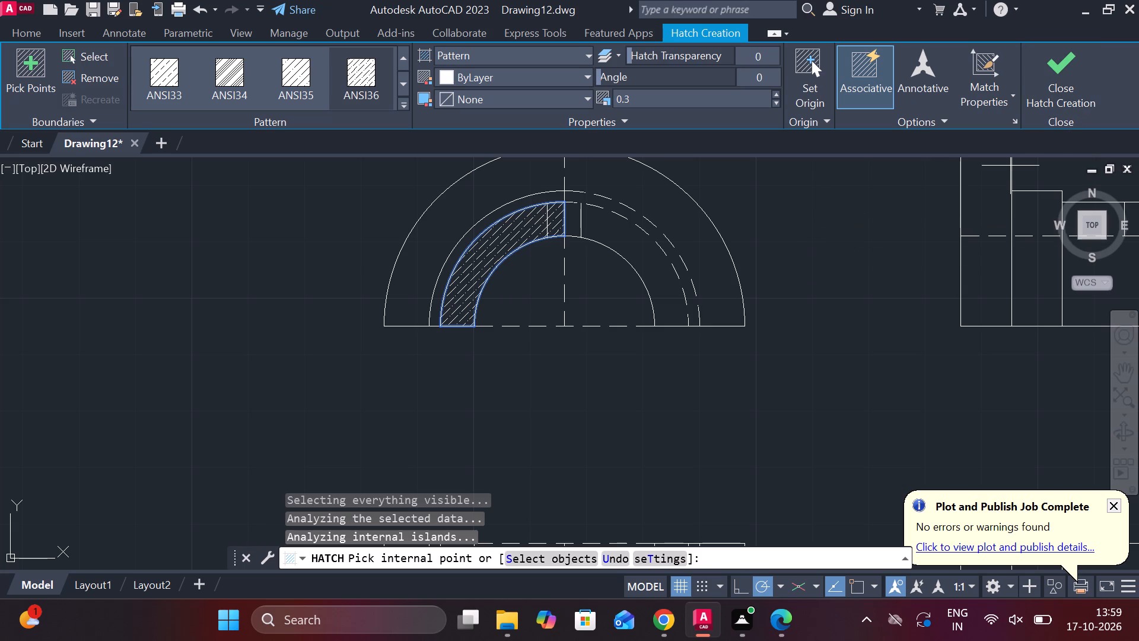
Apply the same ANSI36 hatch at angle 0 to the left inner ring section of the dimensioned upper brass front view and finish.
scroll(882, 230, down, 2)
middle_drag(879, 230, 656, 245)
middle_drag(868, 274, 500, 272)
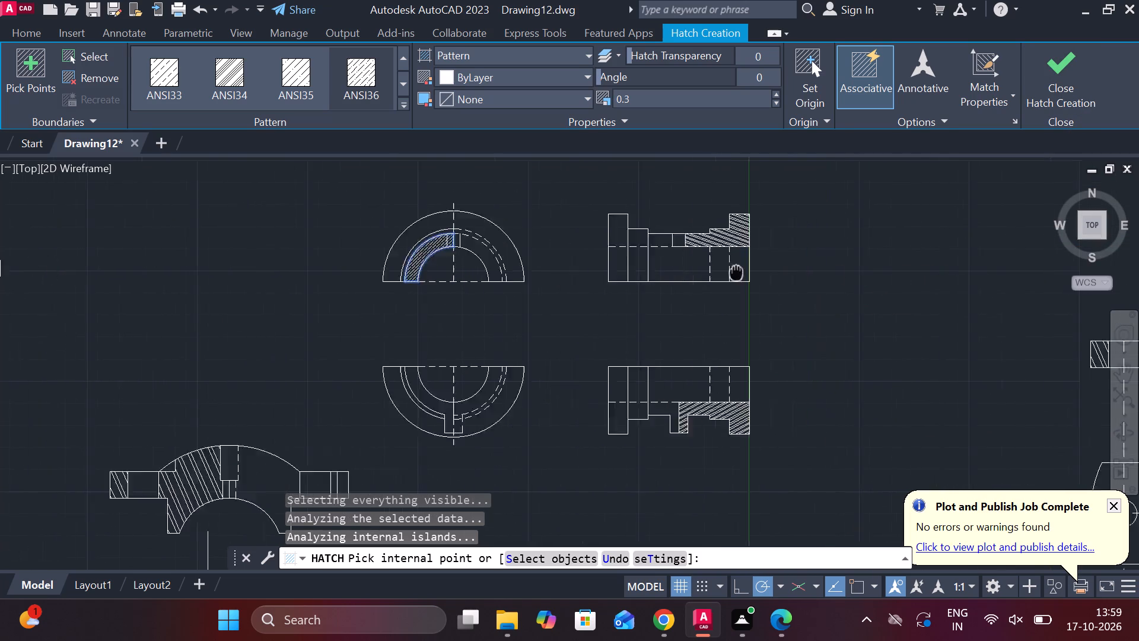
middle_drag(500, 272, 367, 268)
middle_drag(847, 249, 17, 233)
scroll(206, 266, up, 1)
middle_drag(212, 266, 376, 262)
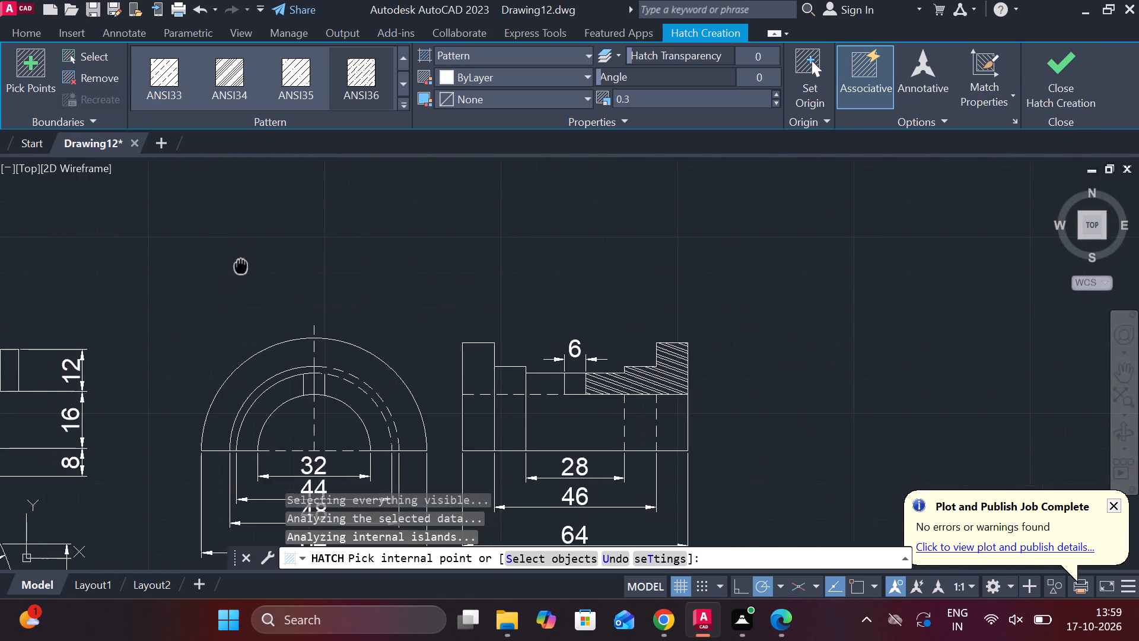
middle_drag(376, 262, 472, 255)
scroll(518, 361, up, 1)
click(526, 399)
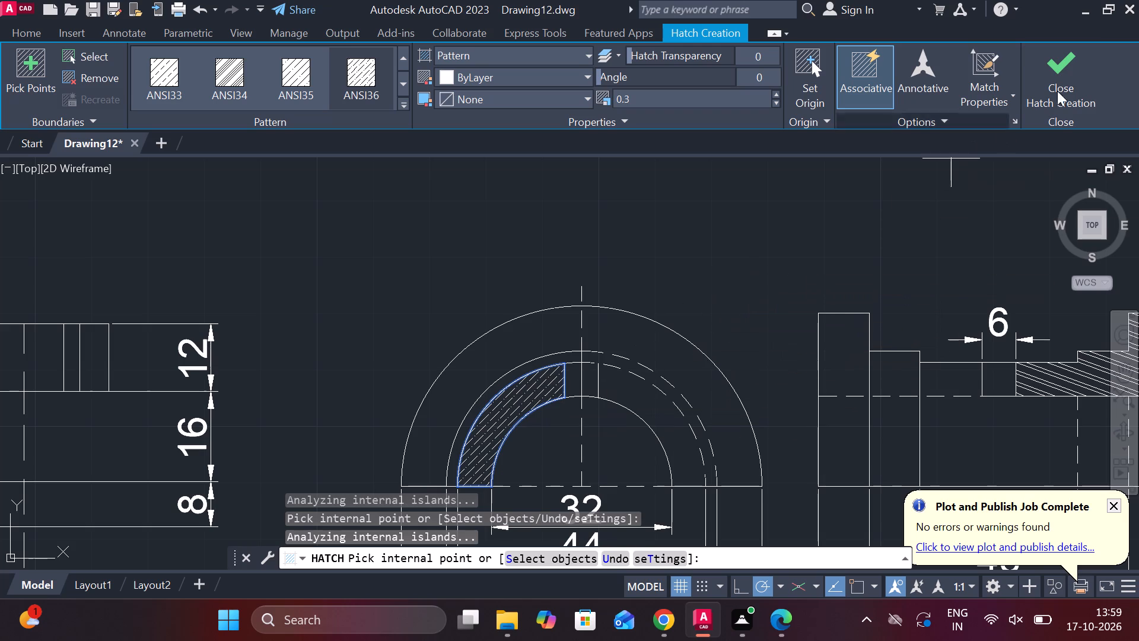
click(1078, 72)
Hatch the left inner ring section and bottom peg half of the undimensioned lower brass front view with ANSI36 at scale 0.3.
scroll(988, 227, down, 1)
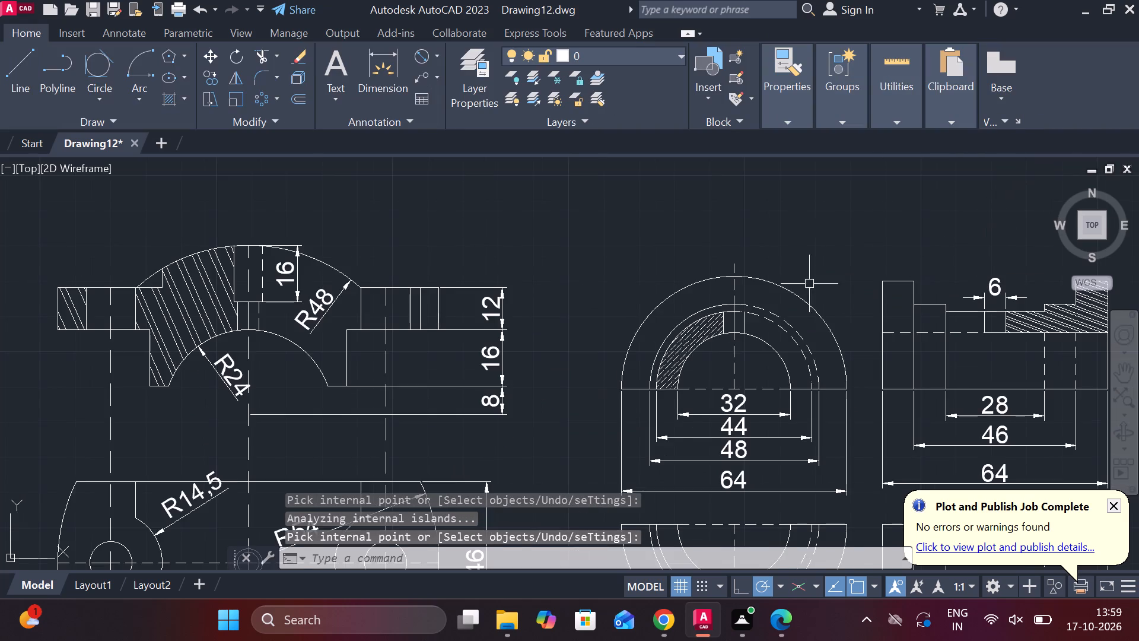
scroll(791, 293, down, 1)
scroll(703, 300, down, 1)
middle_drag(358, 271, 646, 253)
scroll(378, 259, up, 1)
middle_drag(389, 259, 460, 282)
scroll(447, 280, up, 1)
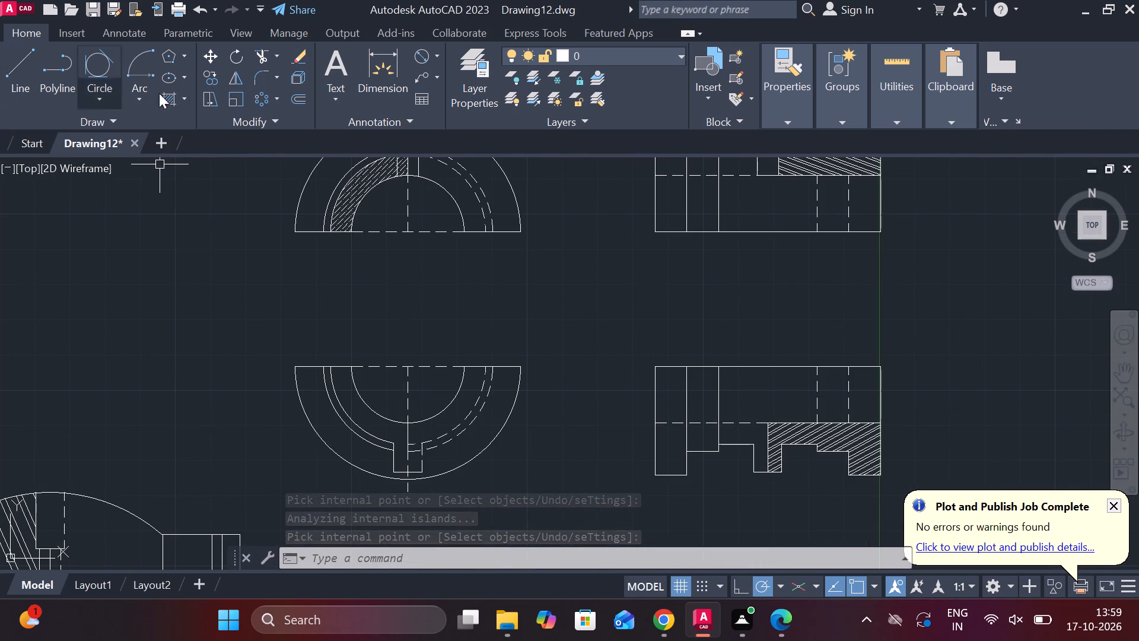
click(168, 99)
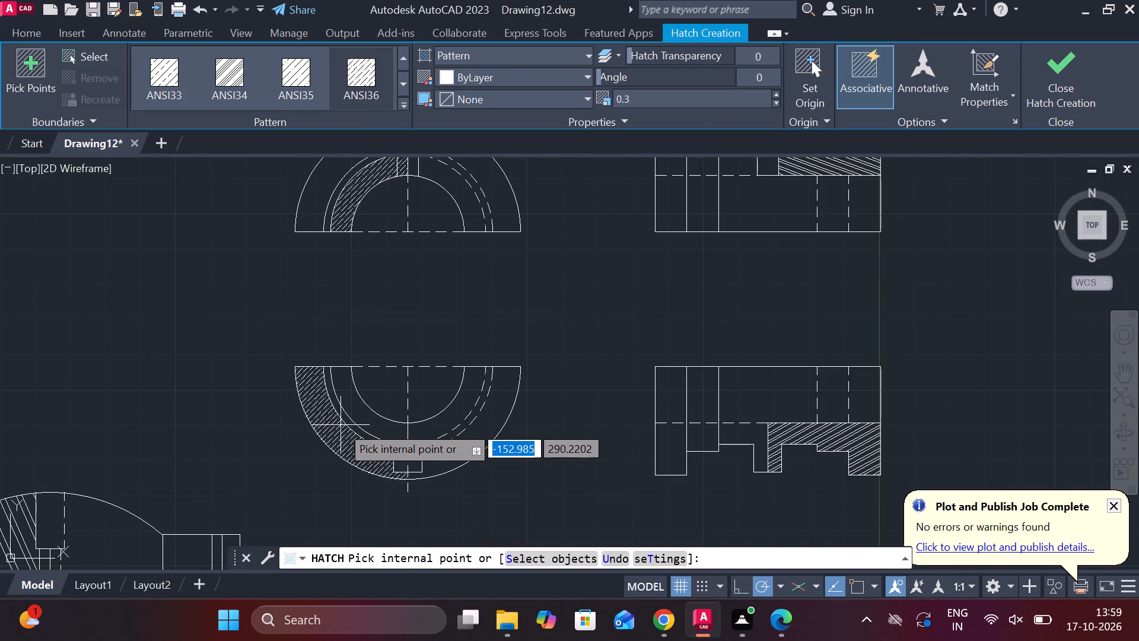
click(348, 415)
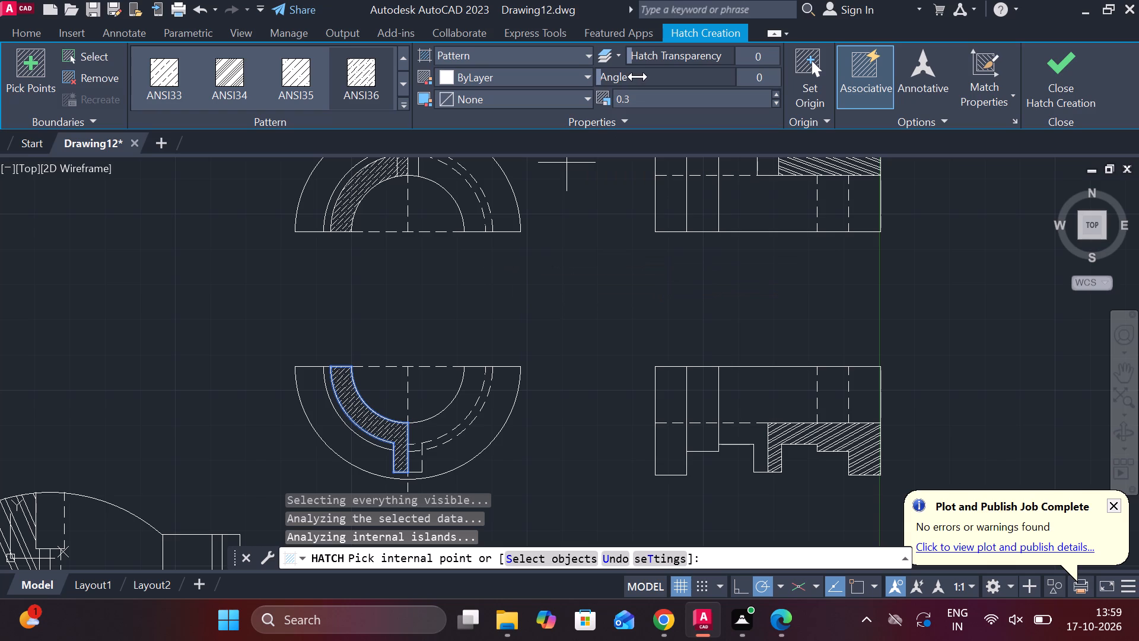
Set the lower brass section's hatch angle to 90, trying several other angles on the way.
click(620, 77)
drag(659, 77, 717, 77)
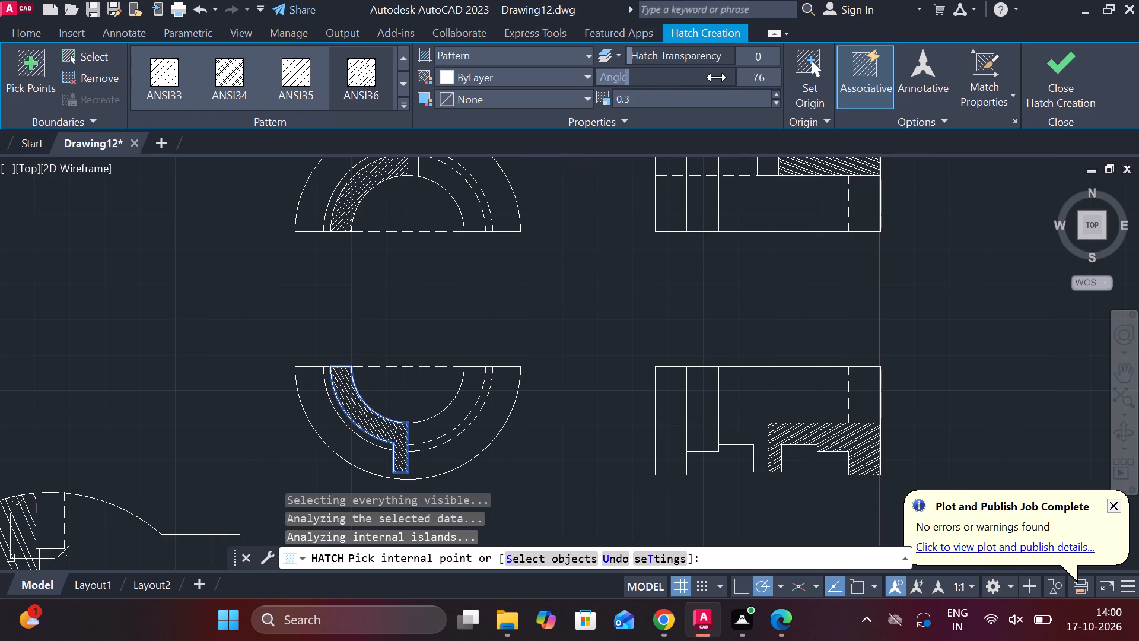
drag(717, 77, 724, 76)
drag(641, 79, 704, 81)
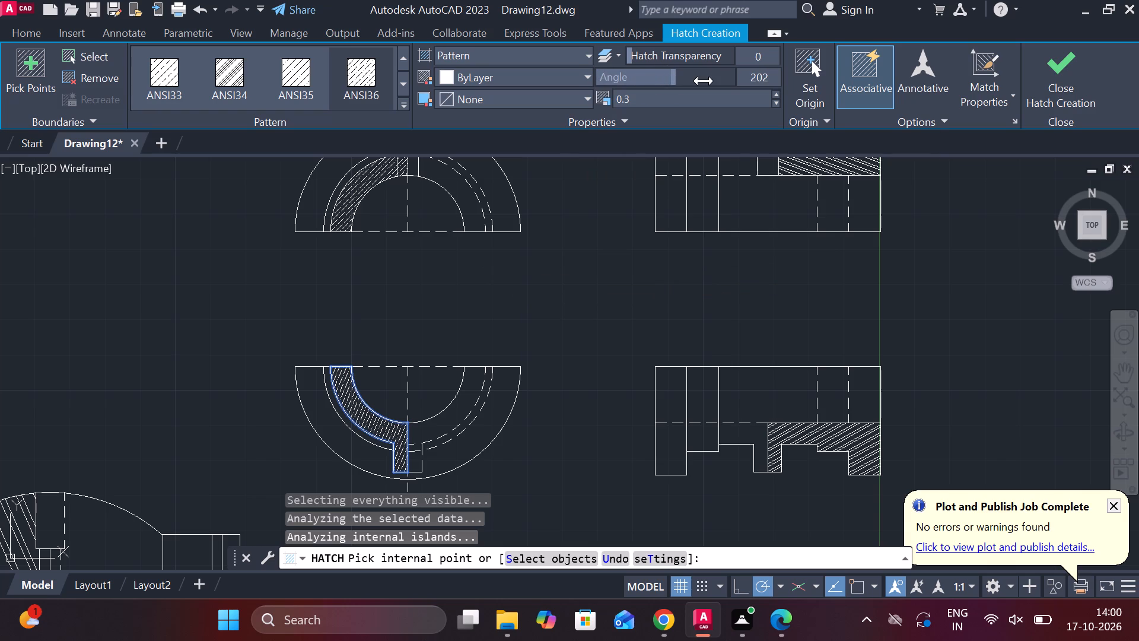
drag(704, 81, 680, 81)
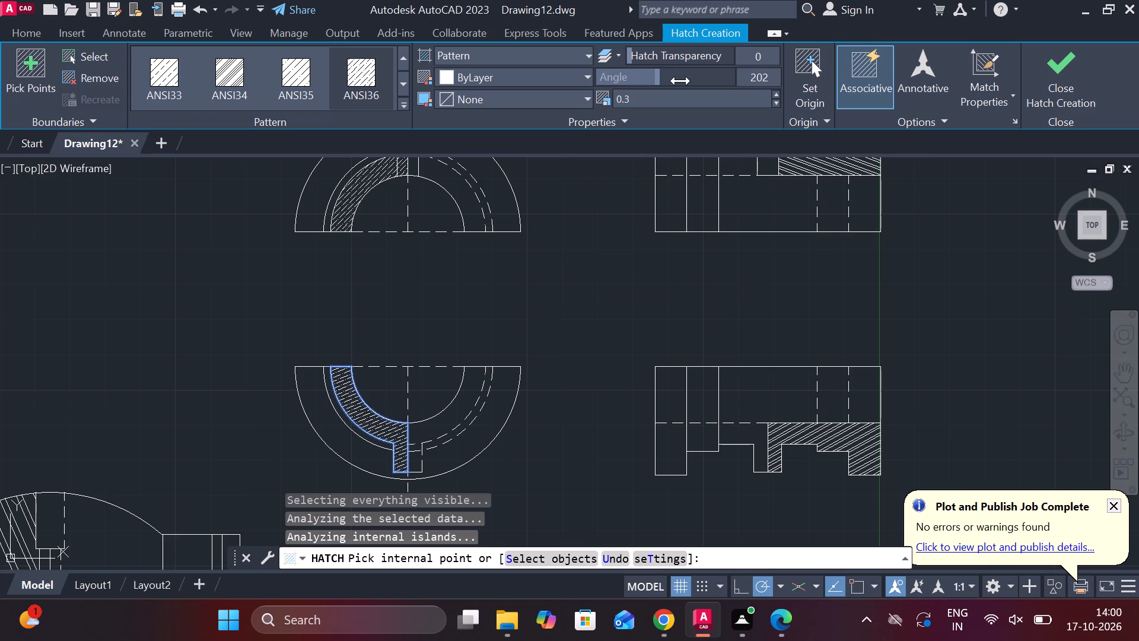
drag(680, 81, 682, 80)
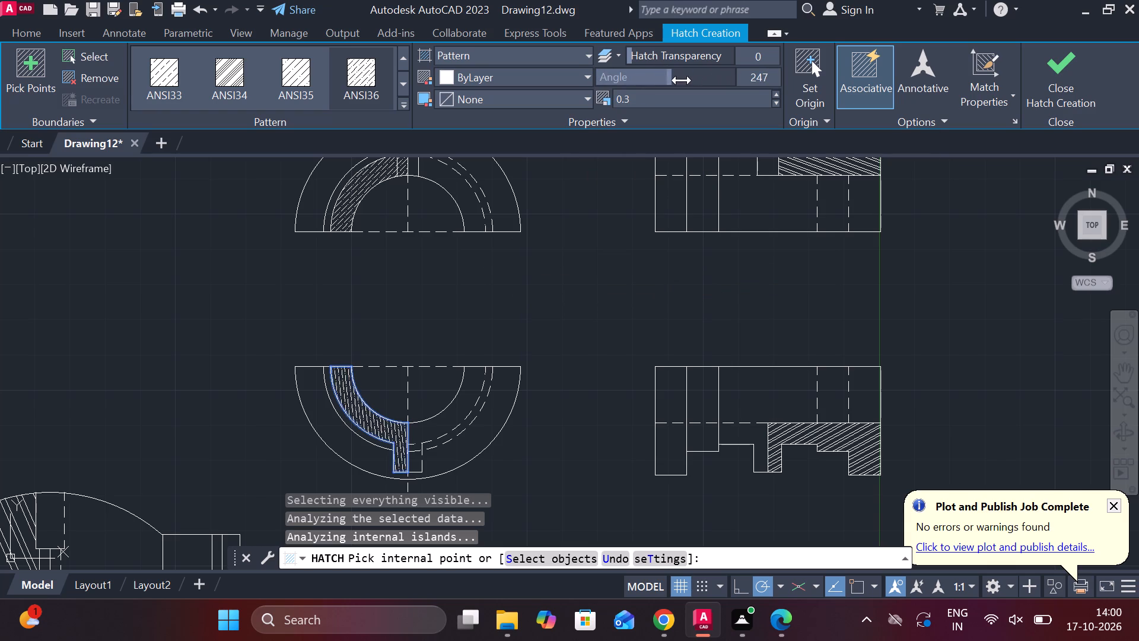
drag(682, 80, 698, 78)
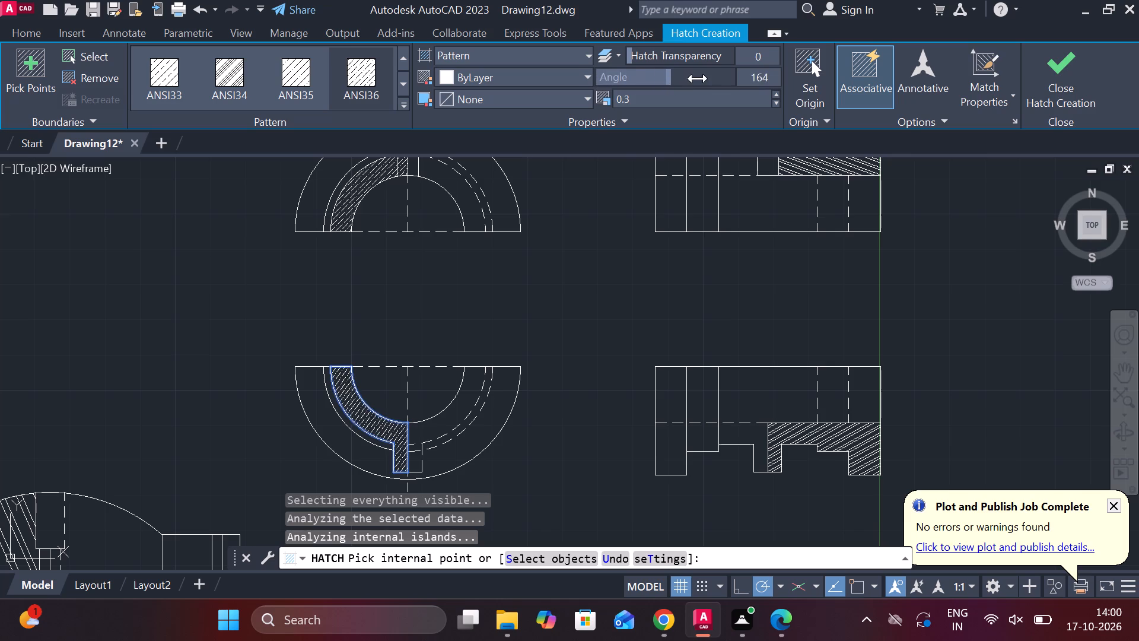
drag(698, 78, 711, 77)
click(763, 81)
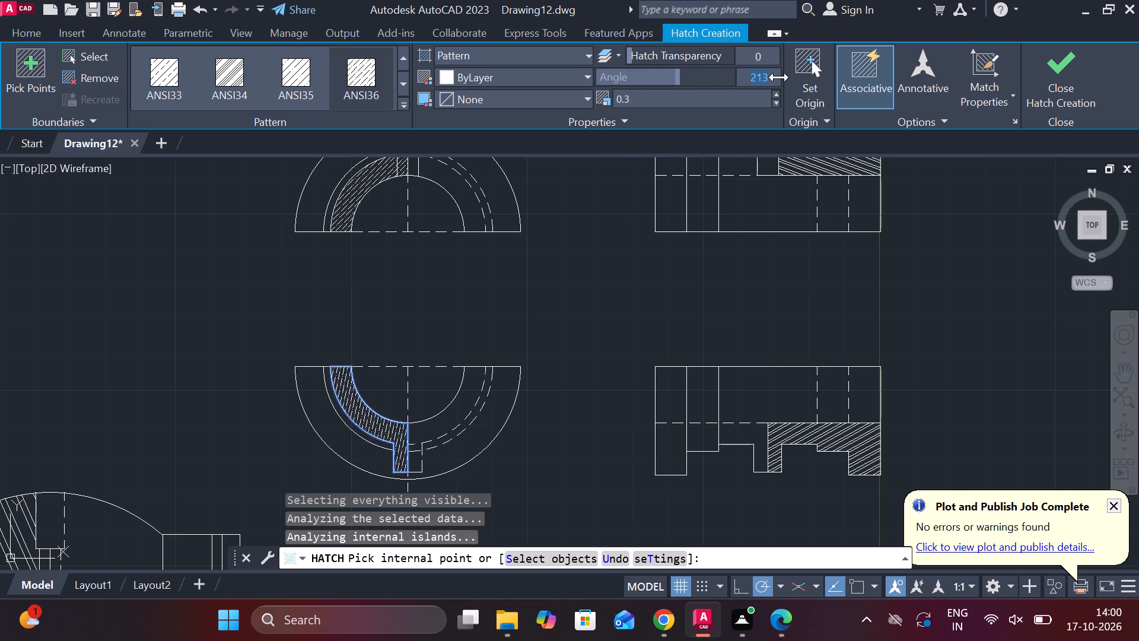
text(90)
key(Return)
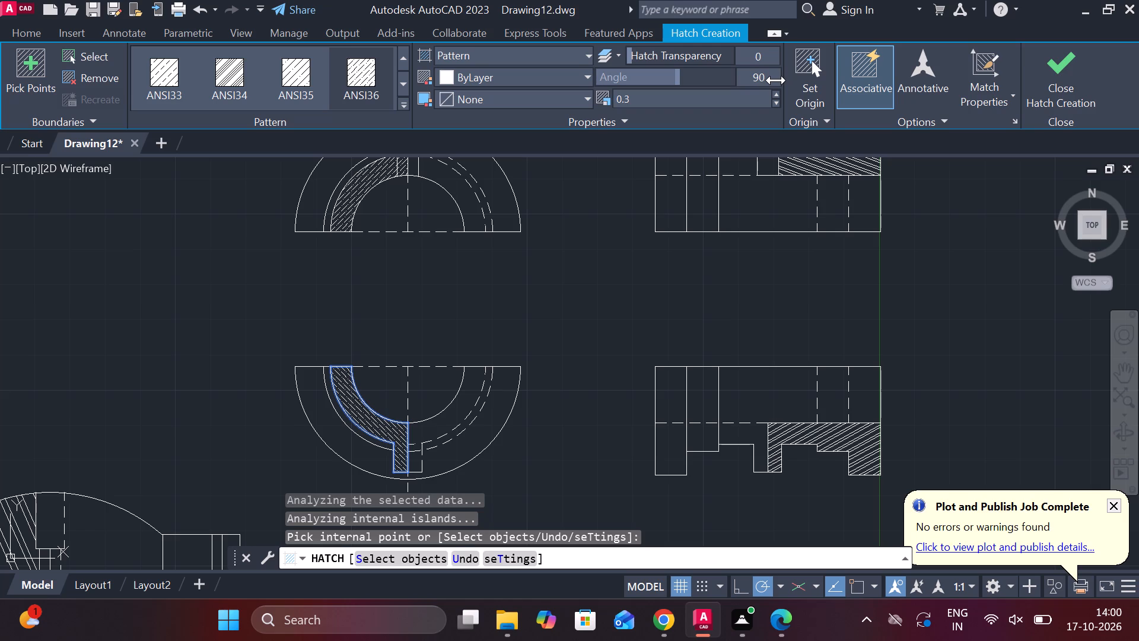
Hatch the left section of the dimensioned lower brass front view with ANSI36 at angle 90 and finish the hatch.
scroll(982, 180, down, 1)
middle_drag(972, 196, 938, 199)
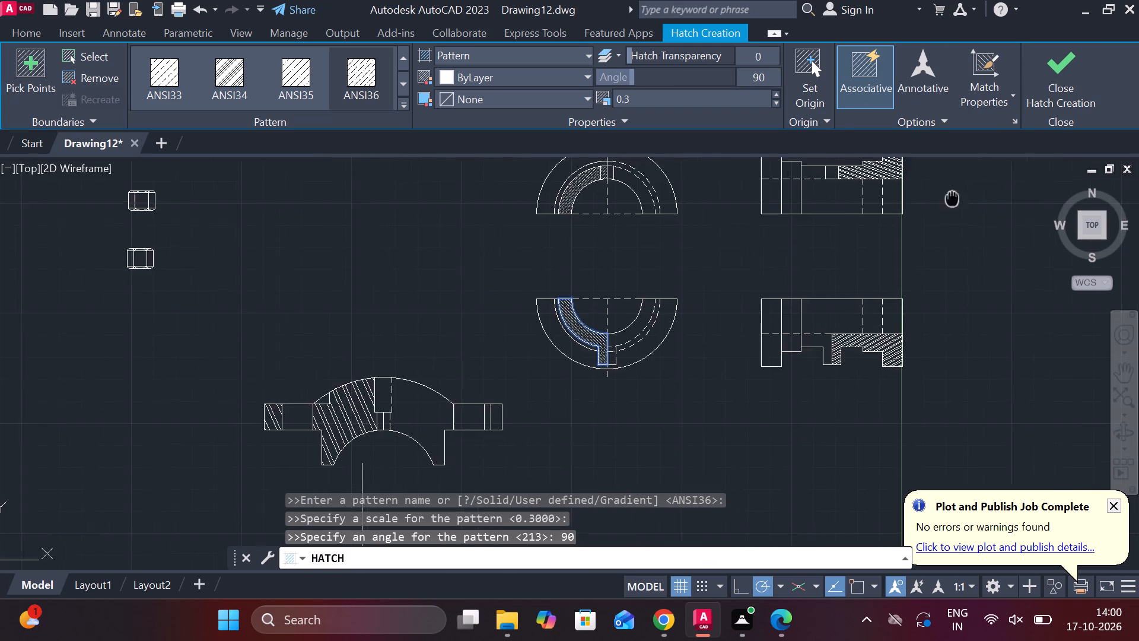
middle_drag(938, 199, 311, 303)
middle_drag(574, 324, 183, 191)
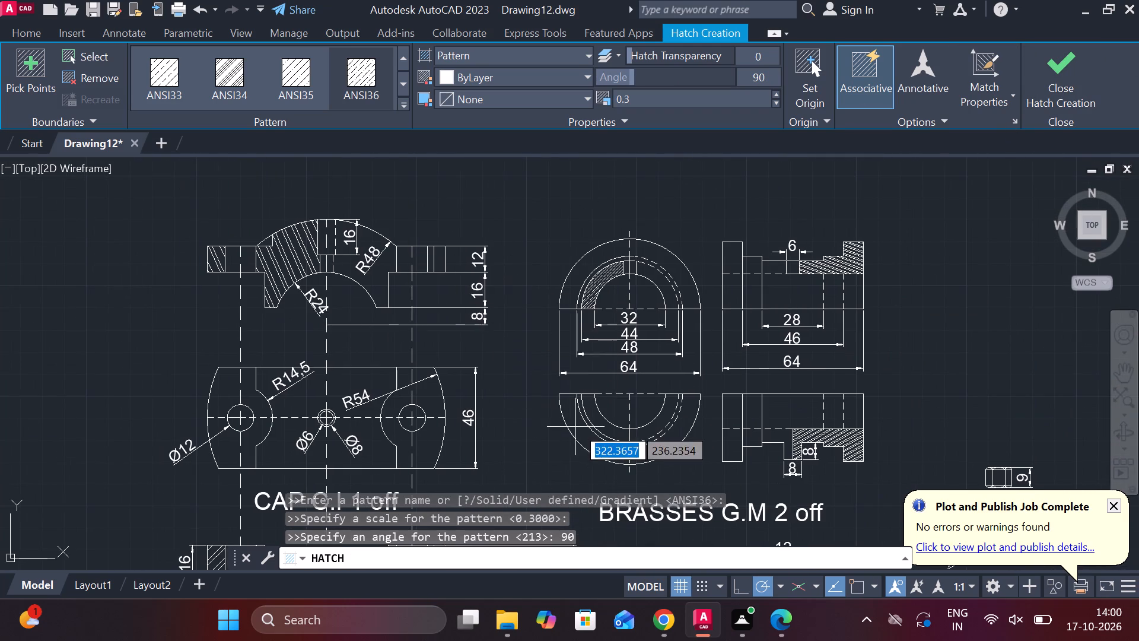
click(603, 426)
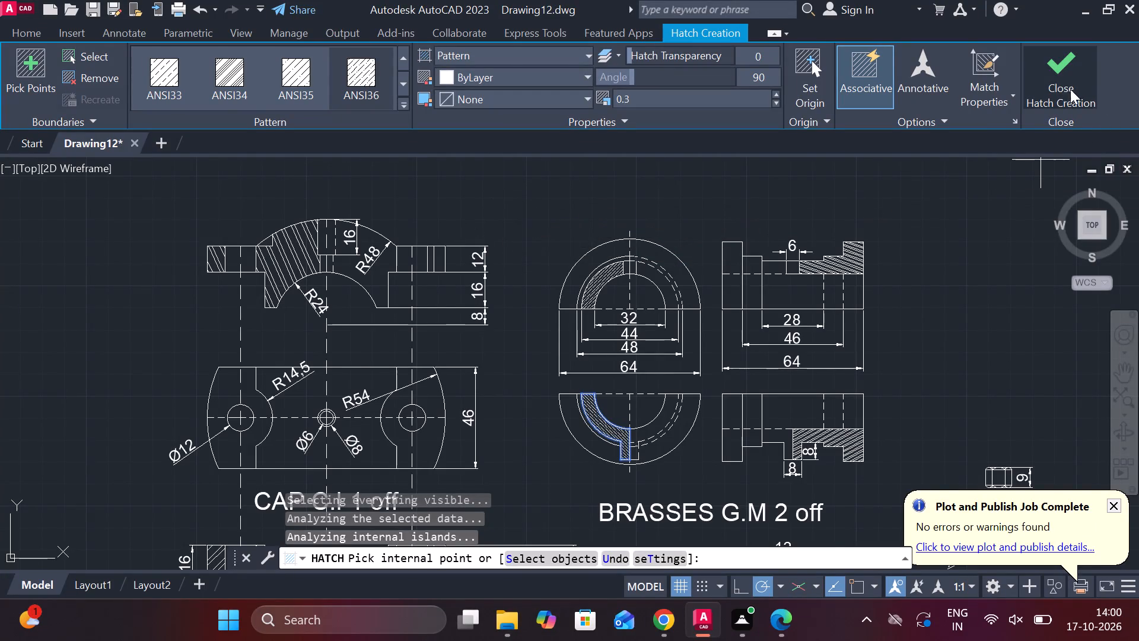
click(1050, 84)
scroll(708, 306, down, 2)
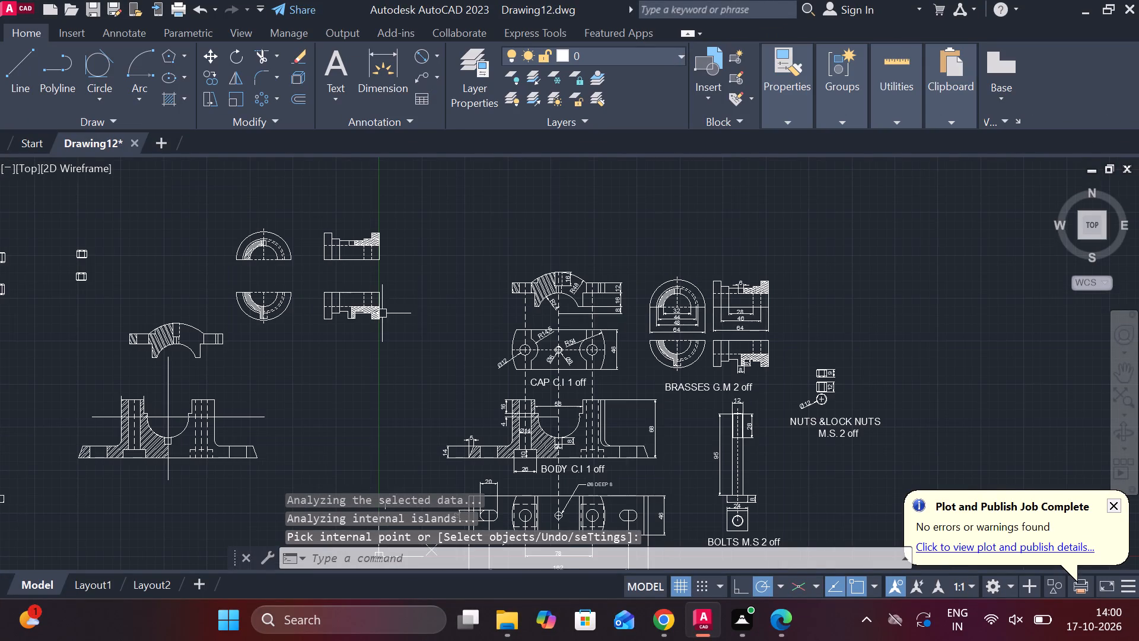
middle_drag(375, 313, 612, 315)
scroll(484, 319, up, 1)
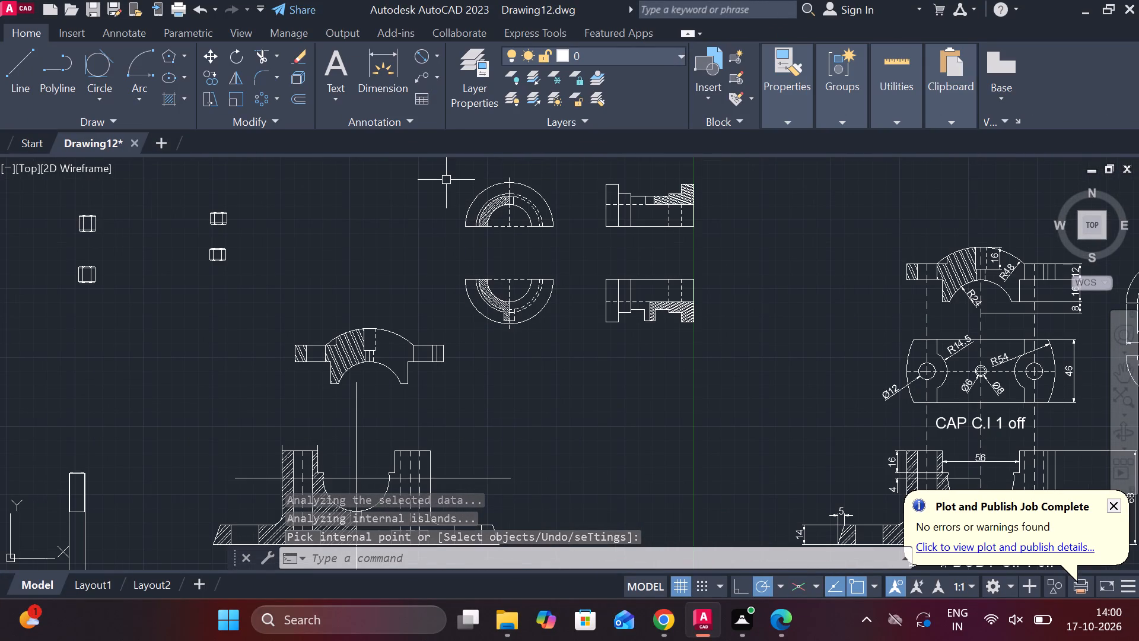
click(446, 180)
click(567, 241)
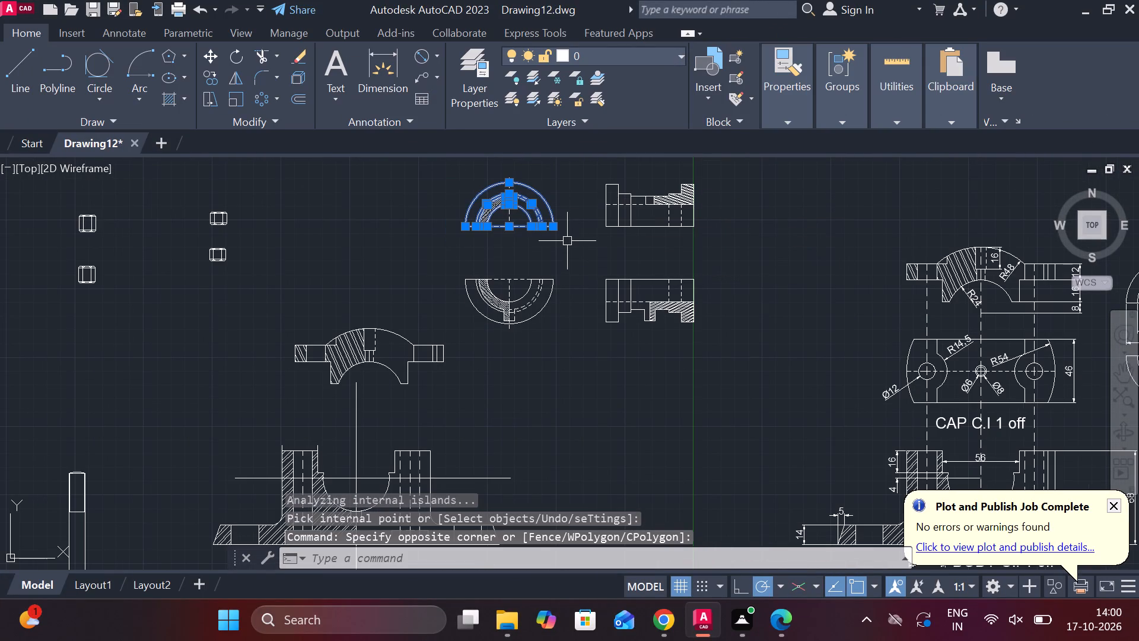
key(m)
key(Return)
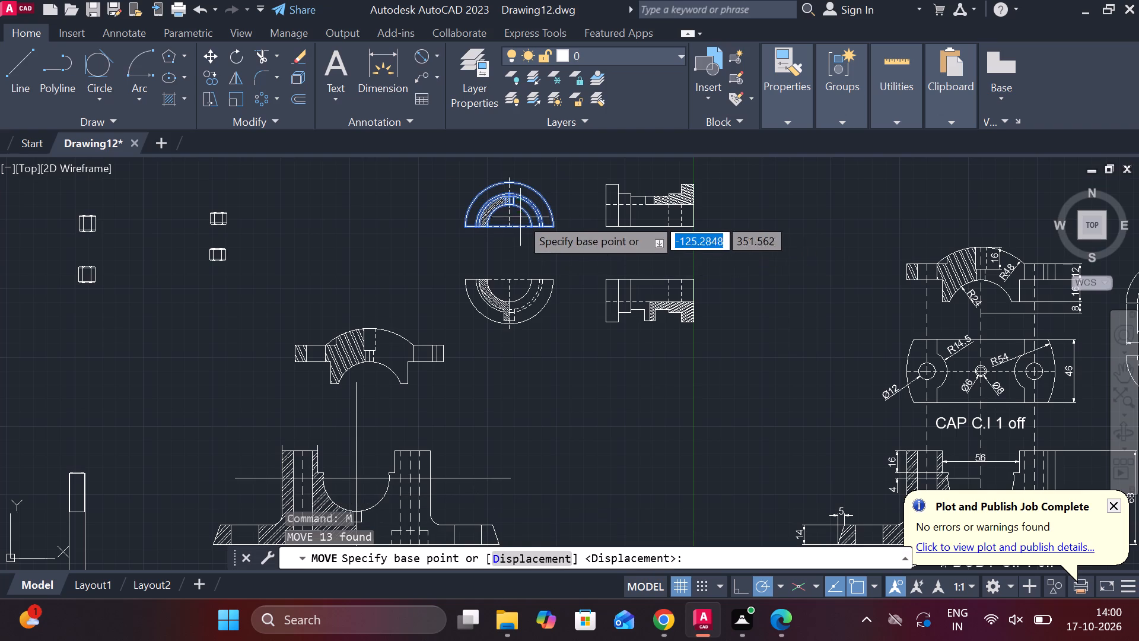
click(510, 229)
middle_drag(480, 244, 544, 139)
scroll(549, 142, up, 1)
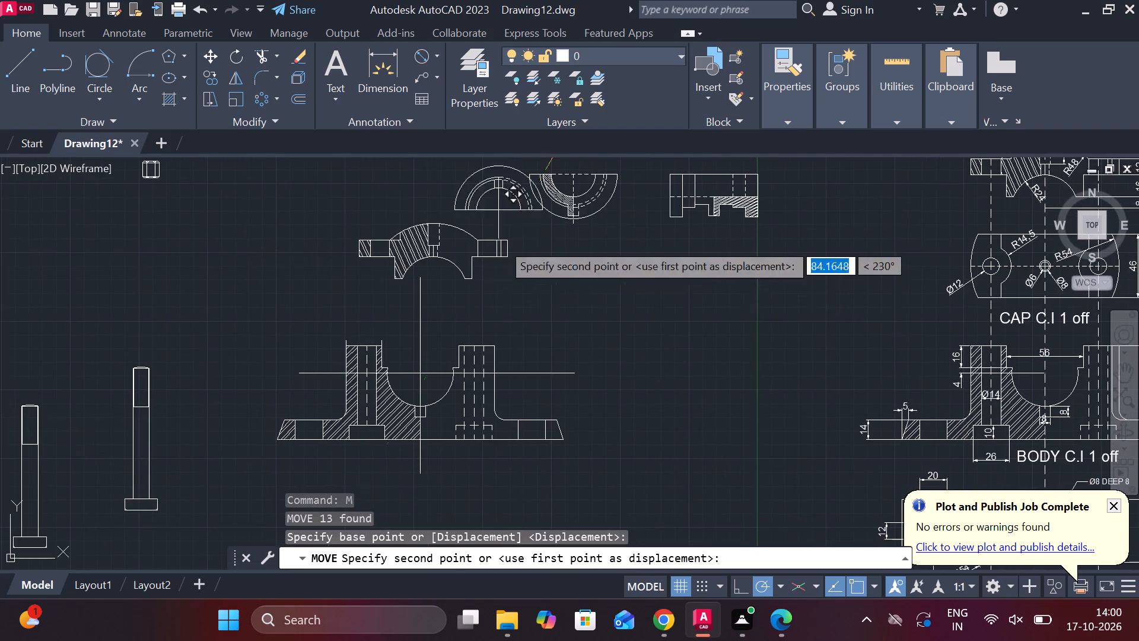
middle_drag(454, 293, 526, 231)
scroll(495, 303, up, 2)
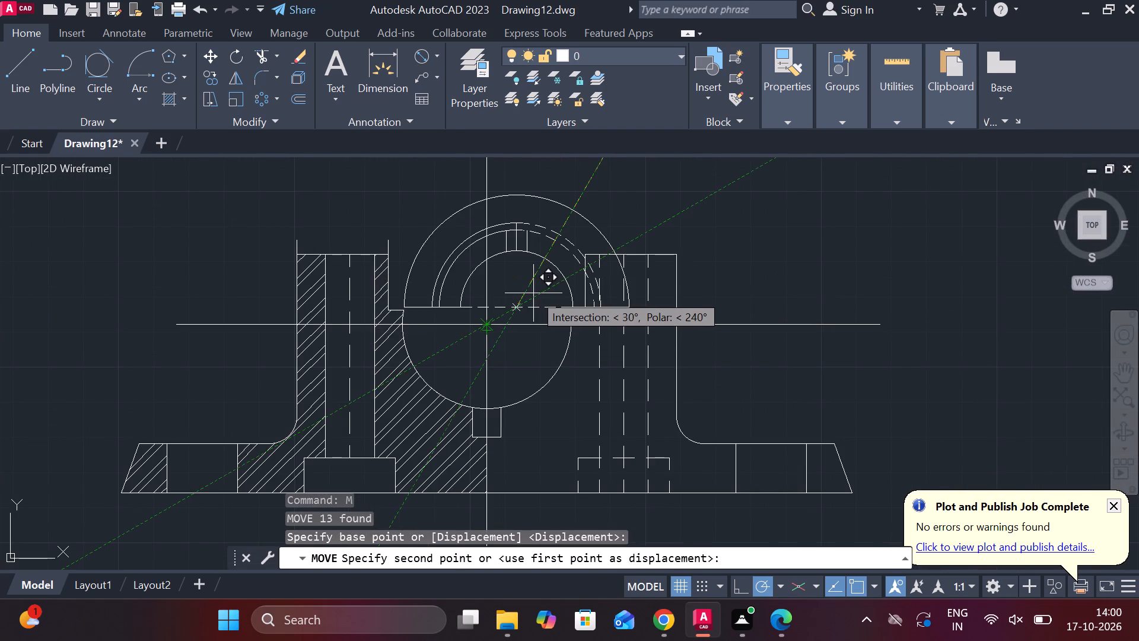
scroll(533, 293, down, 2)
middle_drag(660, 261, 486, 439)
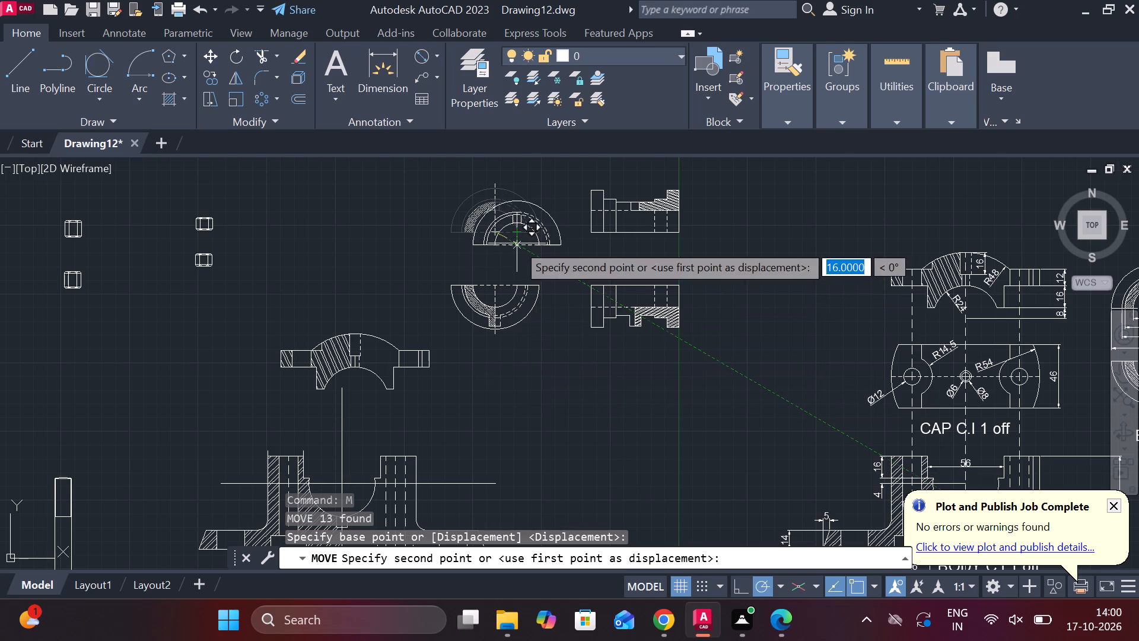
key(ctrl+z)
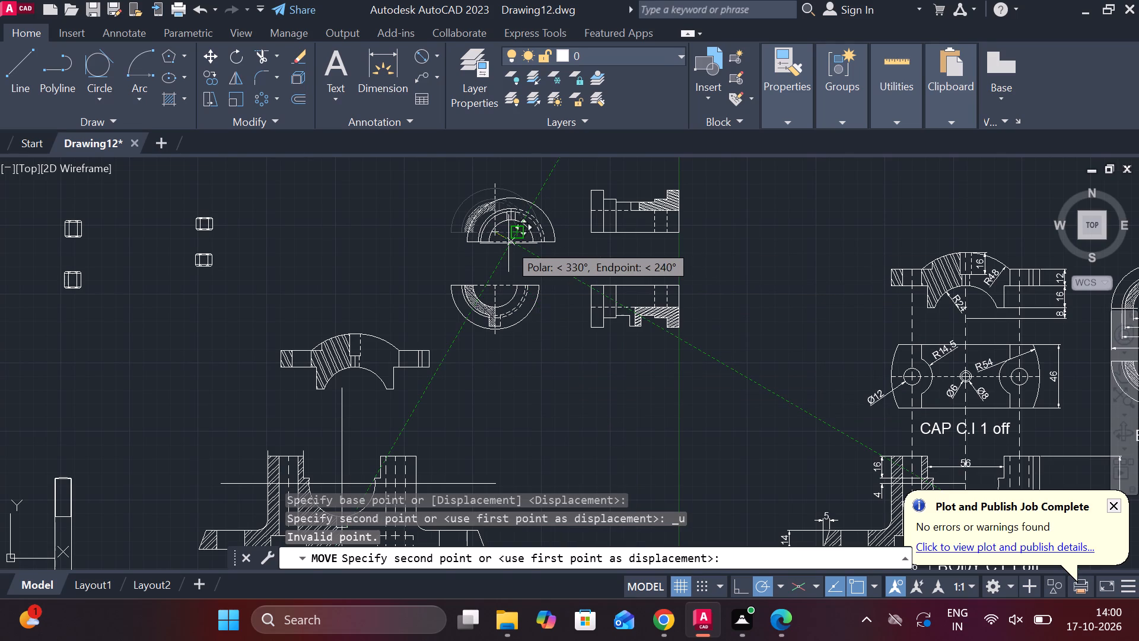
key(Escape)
Examine the hatched section and centre hole of the undimensioned upper brass front view up close.
scroll(508, 243, up, 2)
middle_drag(481, 216, 502, 276)
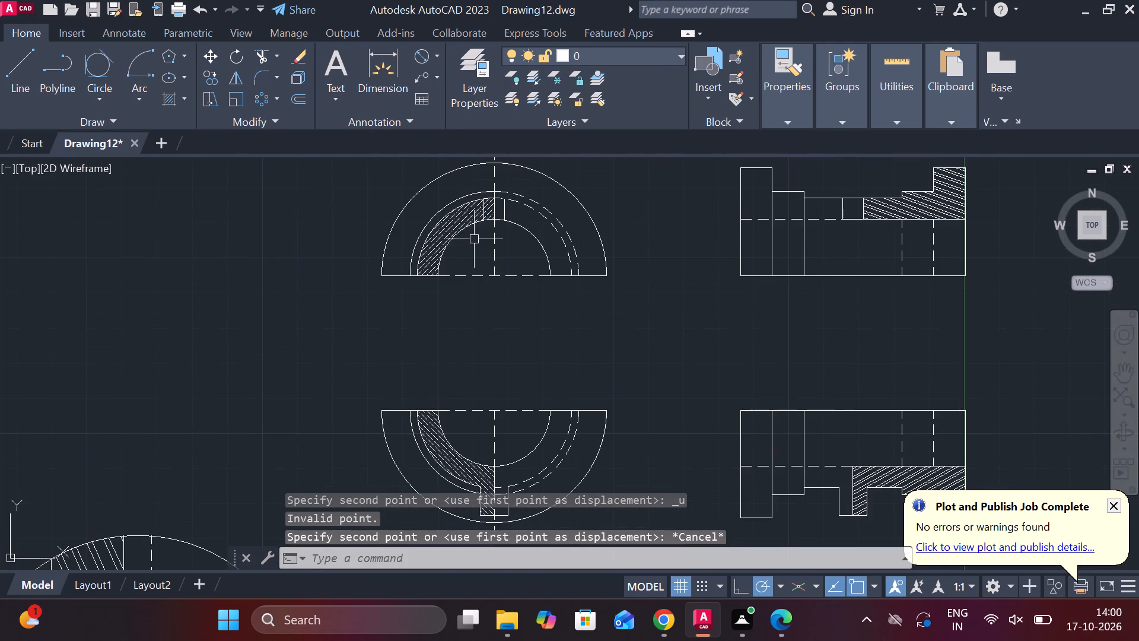
click(466, 222)
key(Escape)
click(460, 211)
key(Escape)
scroll(481, 212, up, 1)
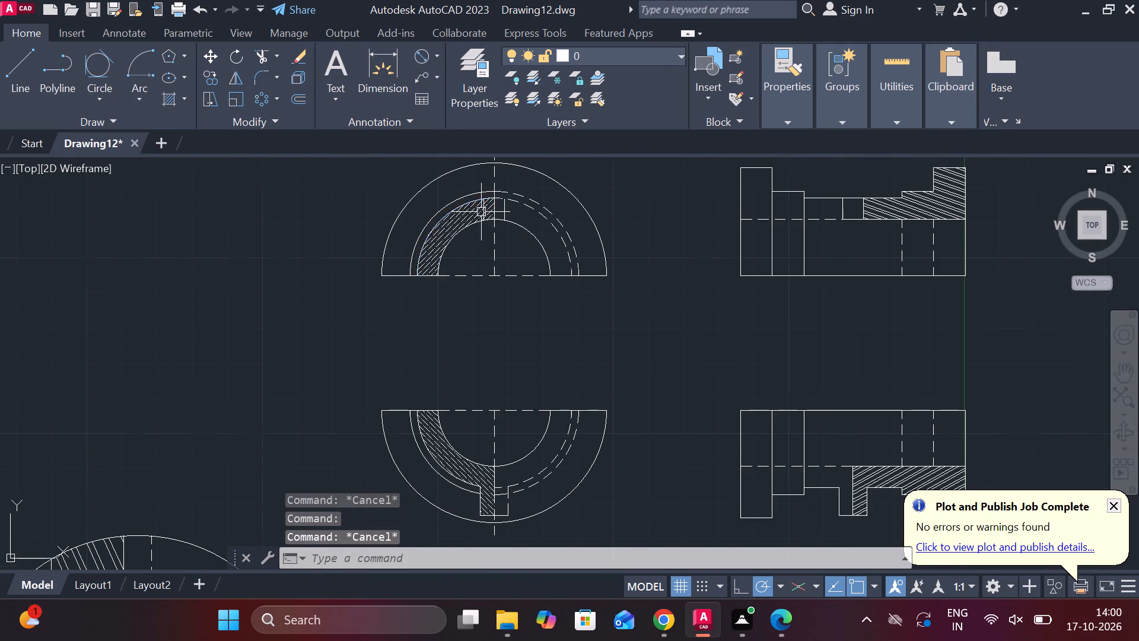
scroll(481, 212, up, 1)
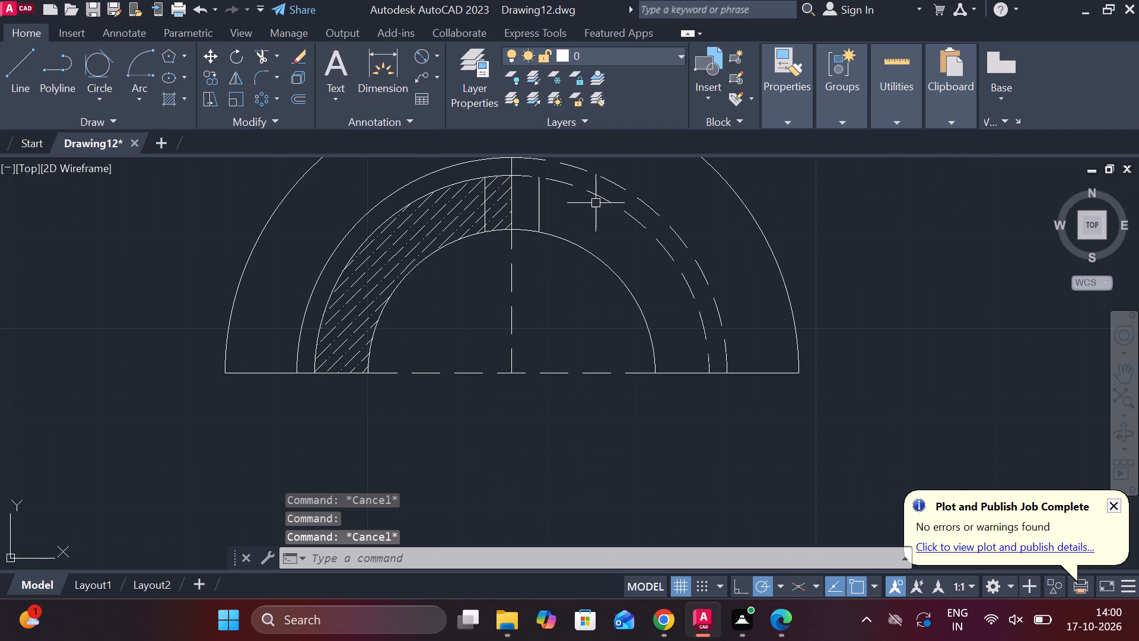
scroll(556, 225, down, 1)
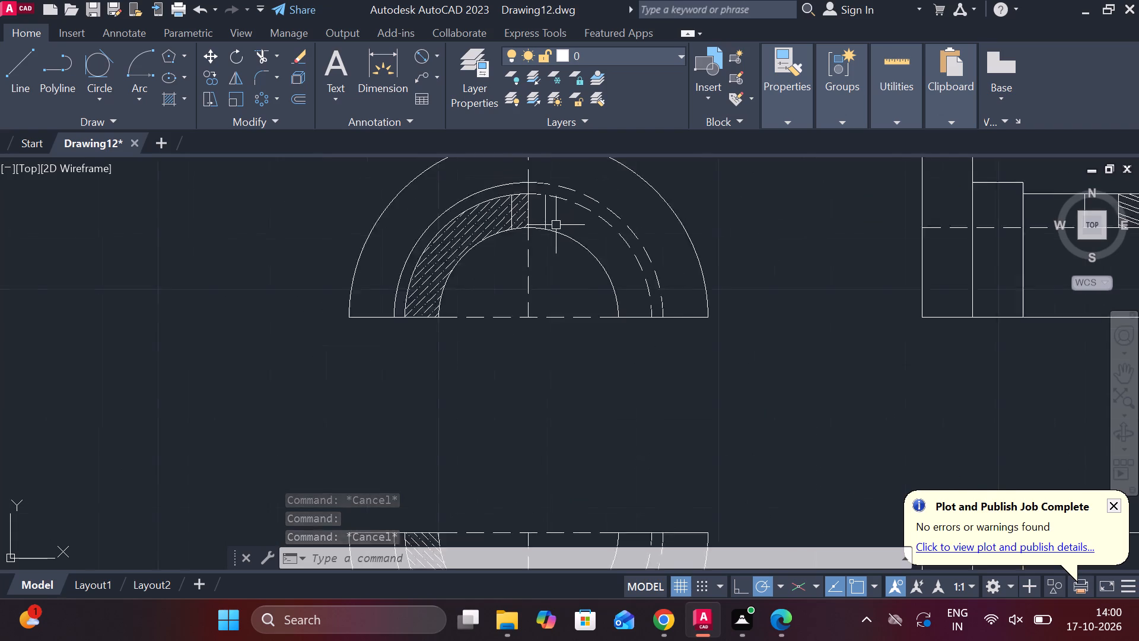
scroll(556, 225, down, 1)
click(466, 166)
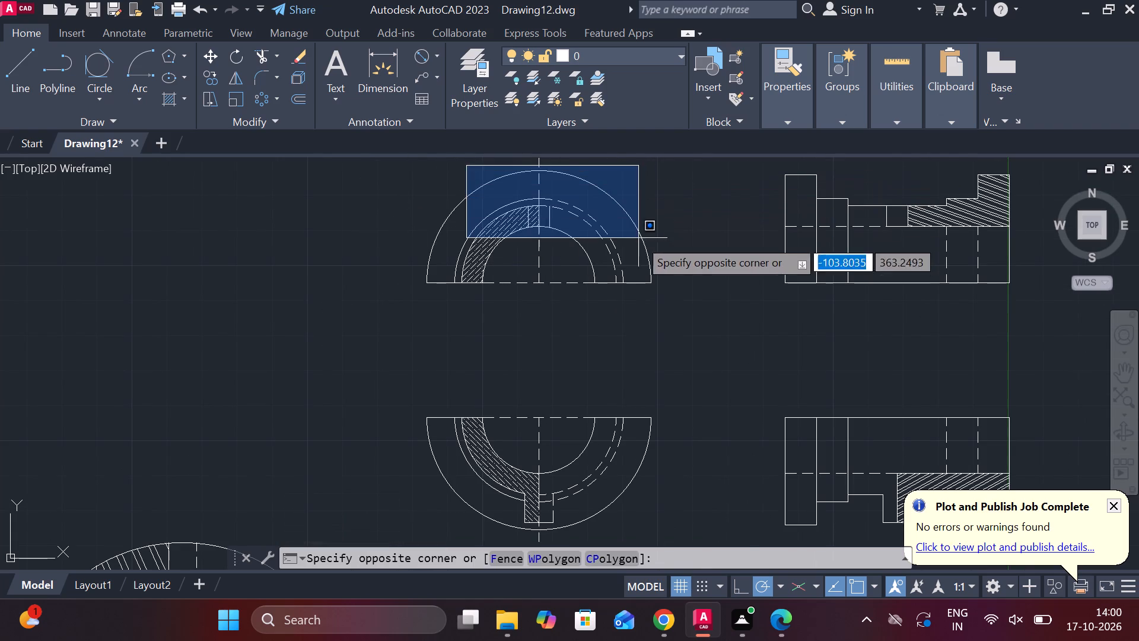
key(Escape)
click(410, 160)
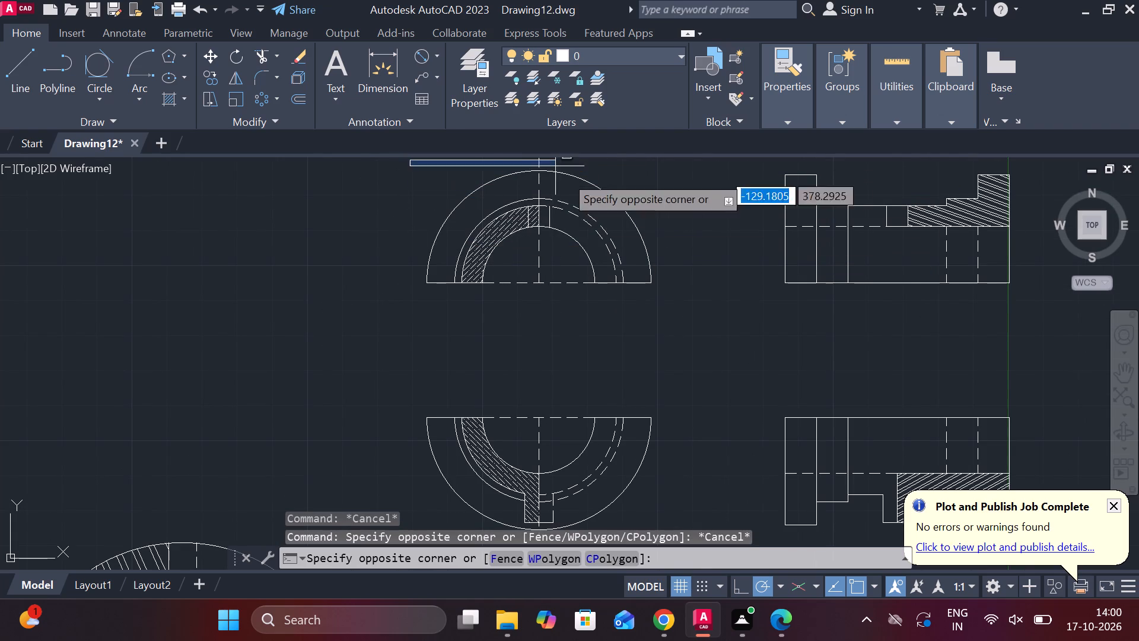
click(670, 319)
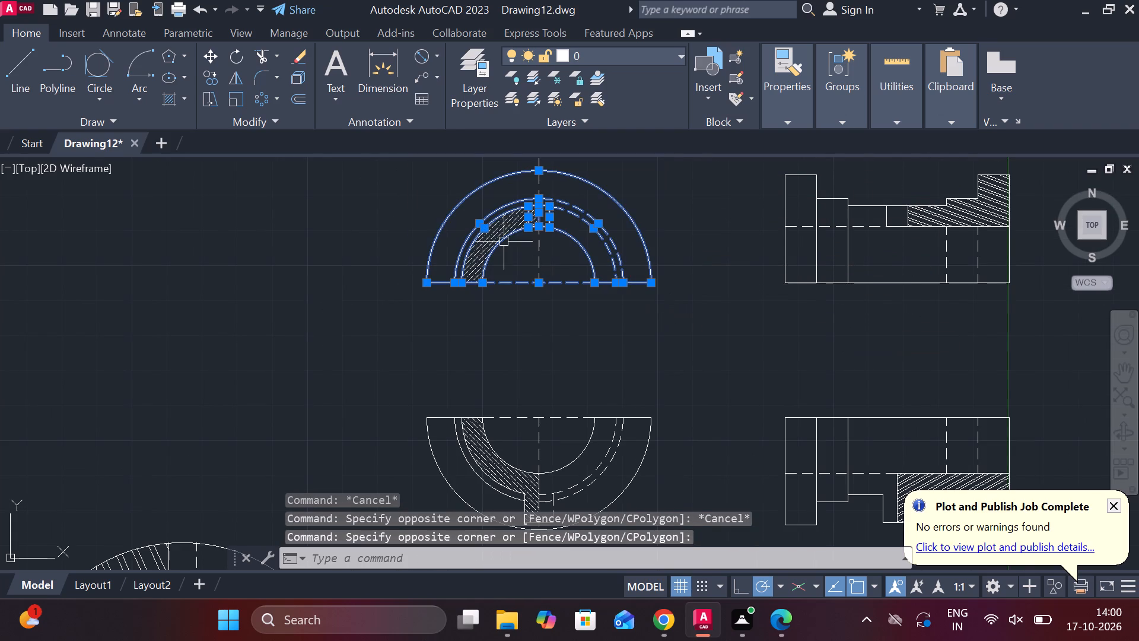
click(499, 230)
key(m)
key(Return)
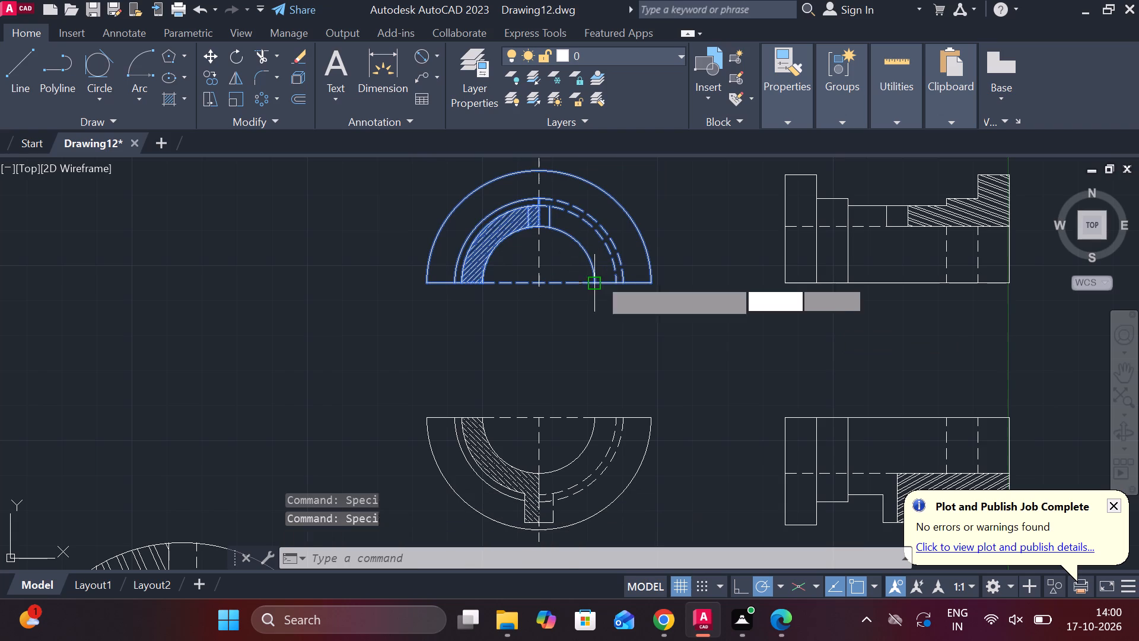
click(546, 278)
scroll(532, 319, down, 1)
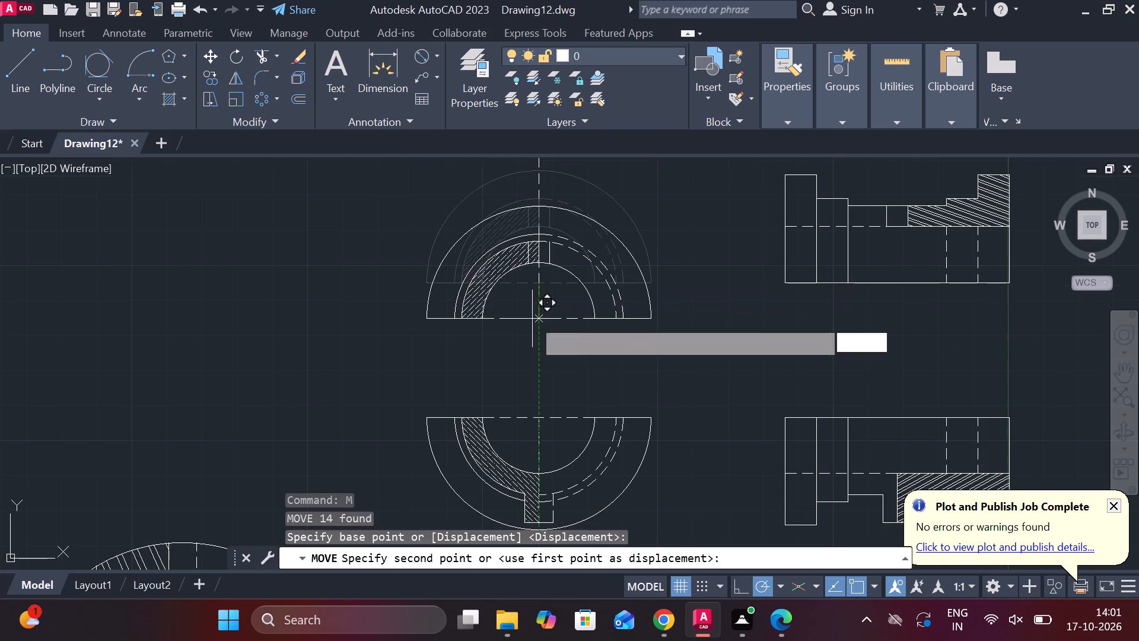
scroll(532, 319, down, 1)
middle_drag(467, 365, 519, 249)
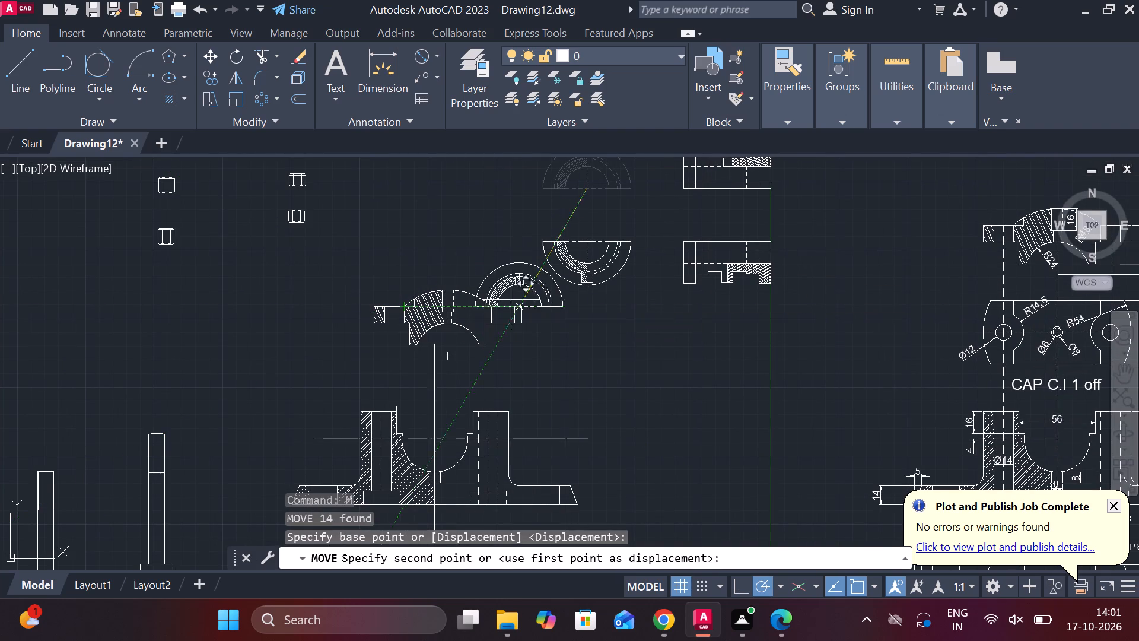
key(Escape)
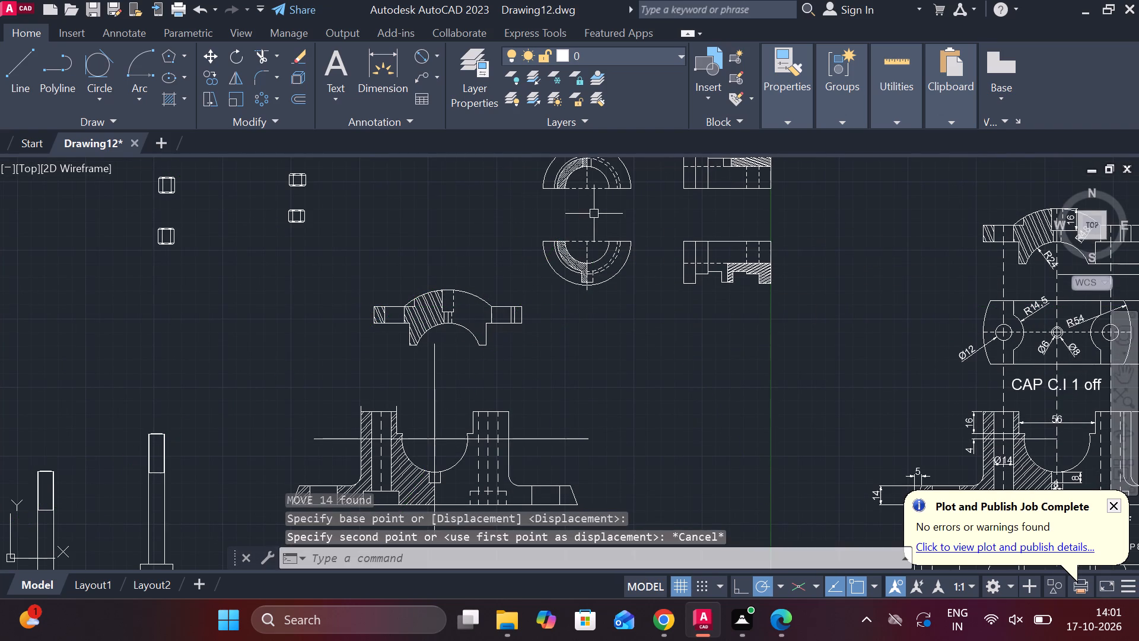
Erase the section hatches of the upper and lower brass front views, selecting them in the dimensioned drawing.
middle_drag(596, 214, 299, 337)
scroll(660, 299, down, 2)
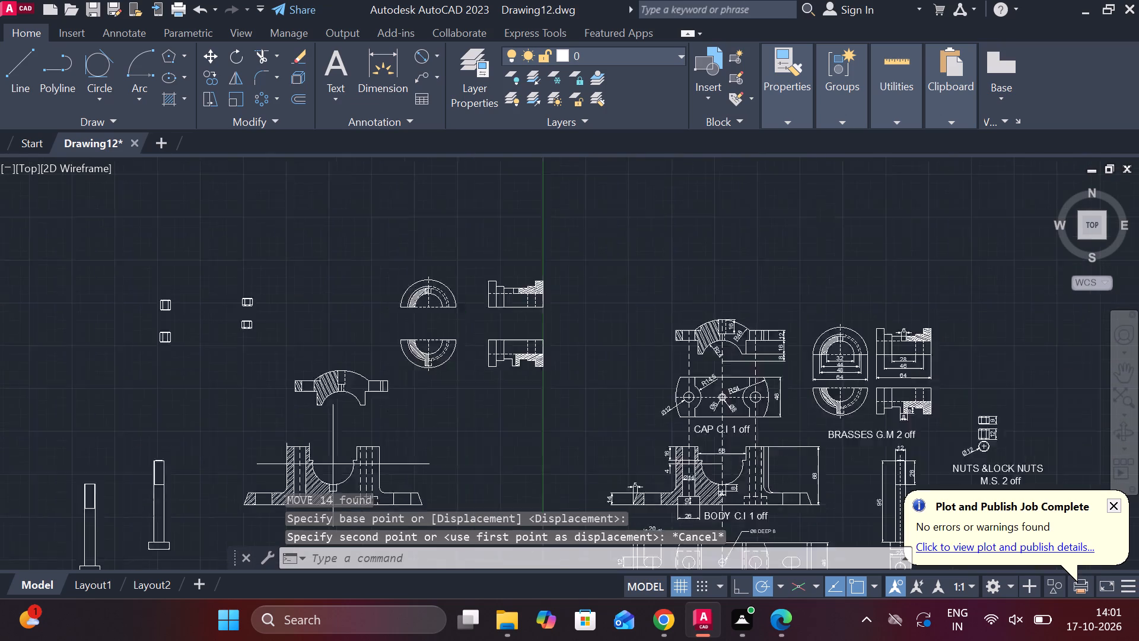
scroll(753, 291, up, 2)
middle_drag(770, 300, 658, 154)
scroll(698, 243, up, 2)
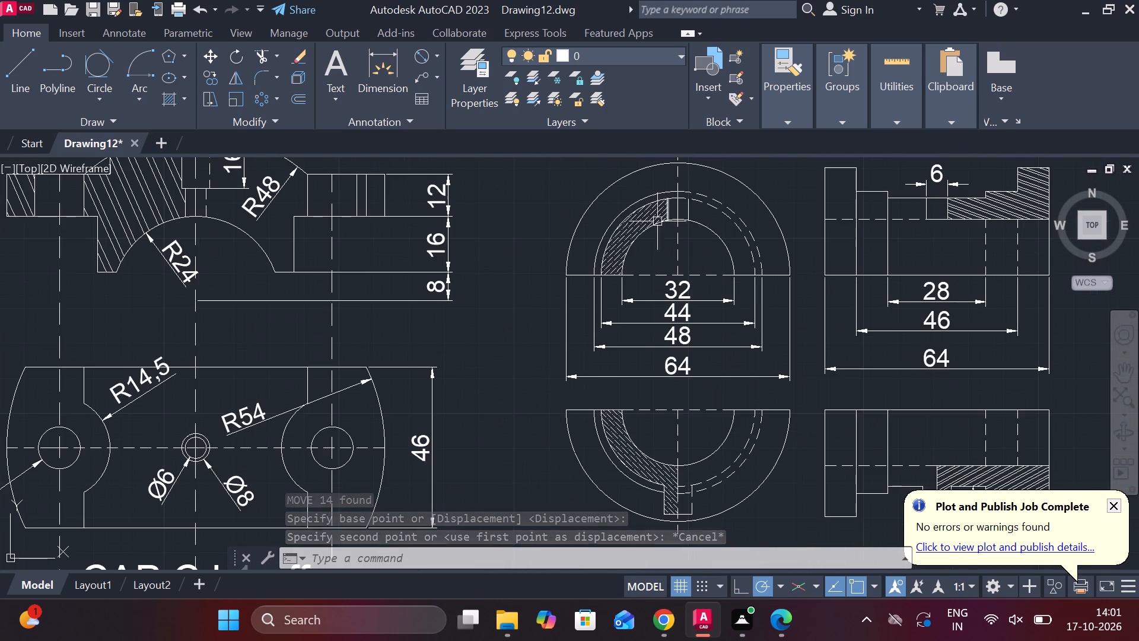
click(634, 225)
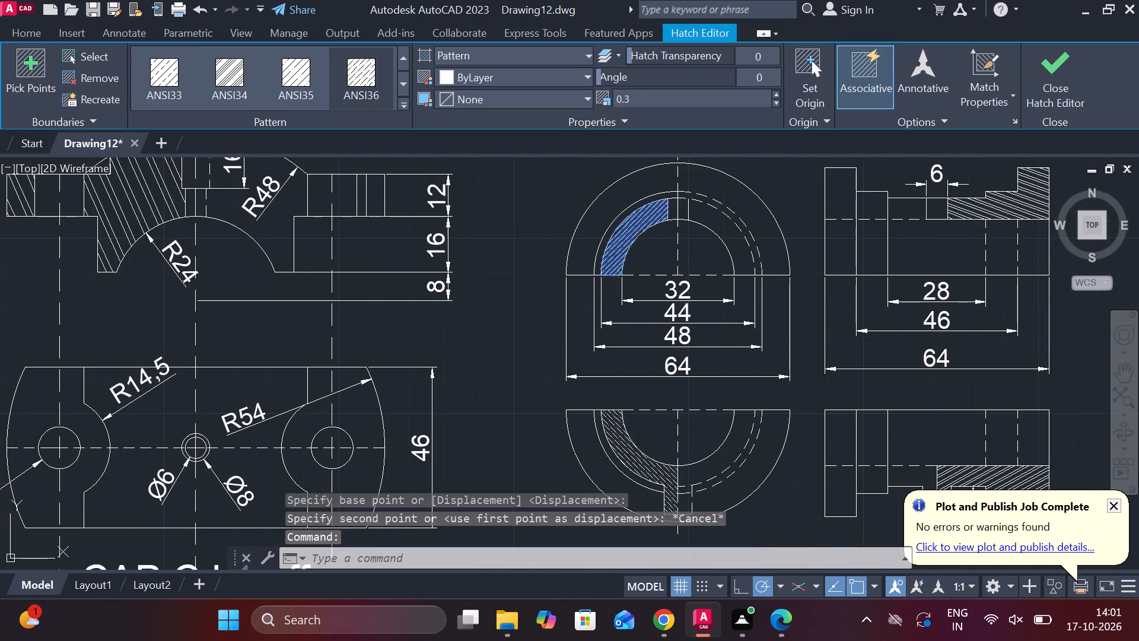
click(628, 453)
text(e)
key(space)
scroll(545, 429, down, 3)
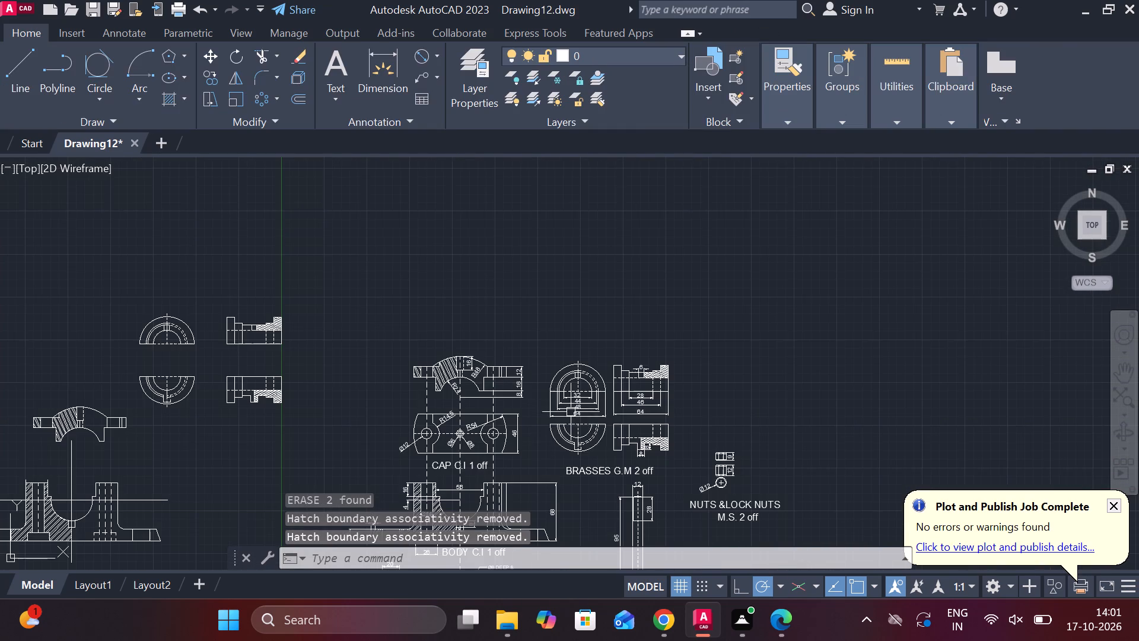
Hatch the left inner ring section of the undimensioned upper brass front view with ANSI36 at angle 90 and scale 0.3.
middle_drag(405, 341, 580, 265)
scroll(374, 279, up, 1)
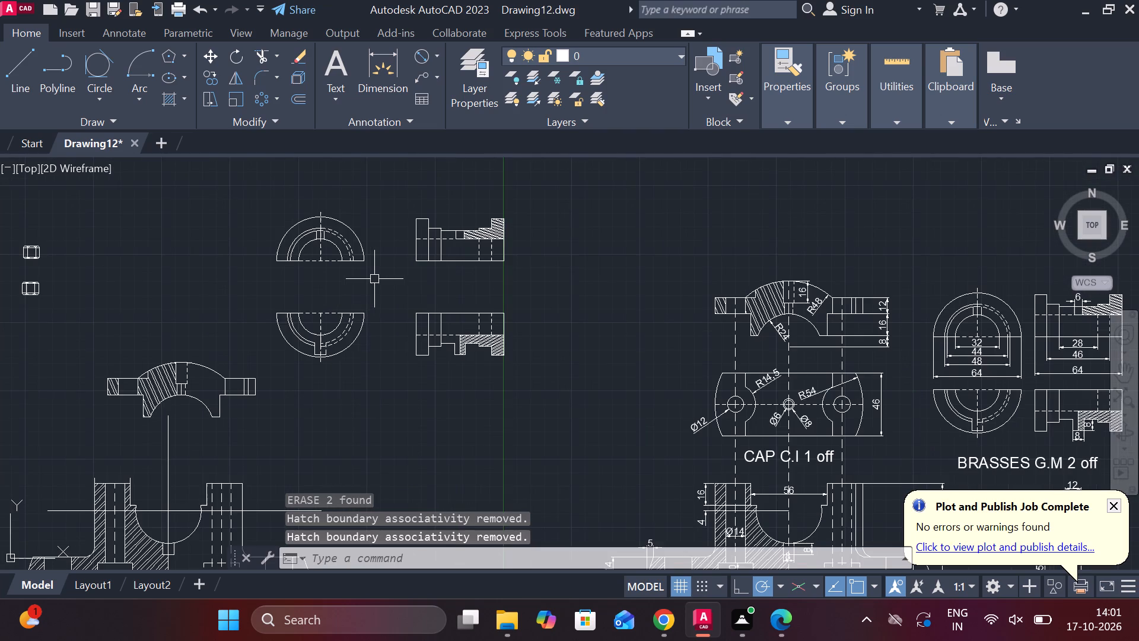
middle_drag(380, 281, 521, 309)
key(Escape)
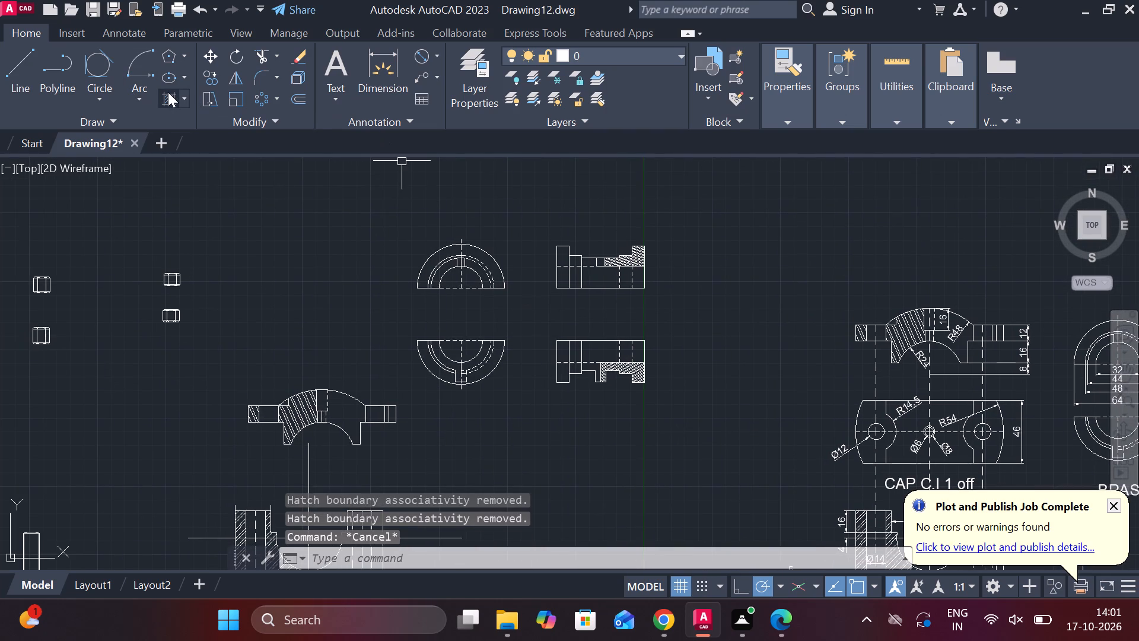
click(168, 92)
scroll(447, 217, up, 2)
scroll(480, 286, up, 2)
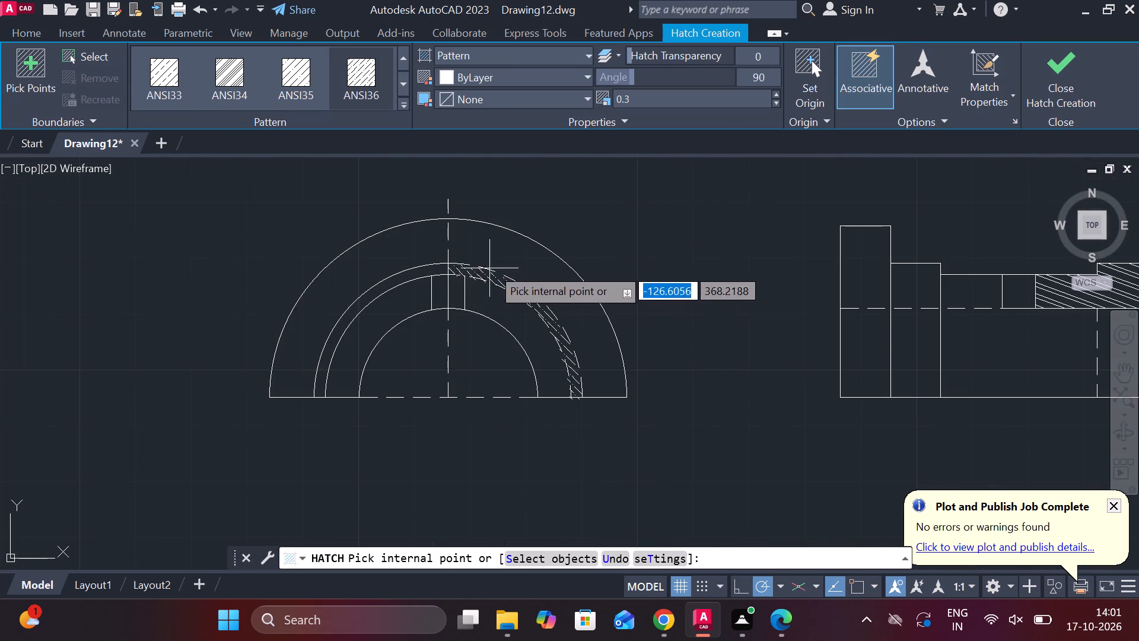
middle_drag(570, 218, 574, 205)
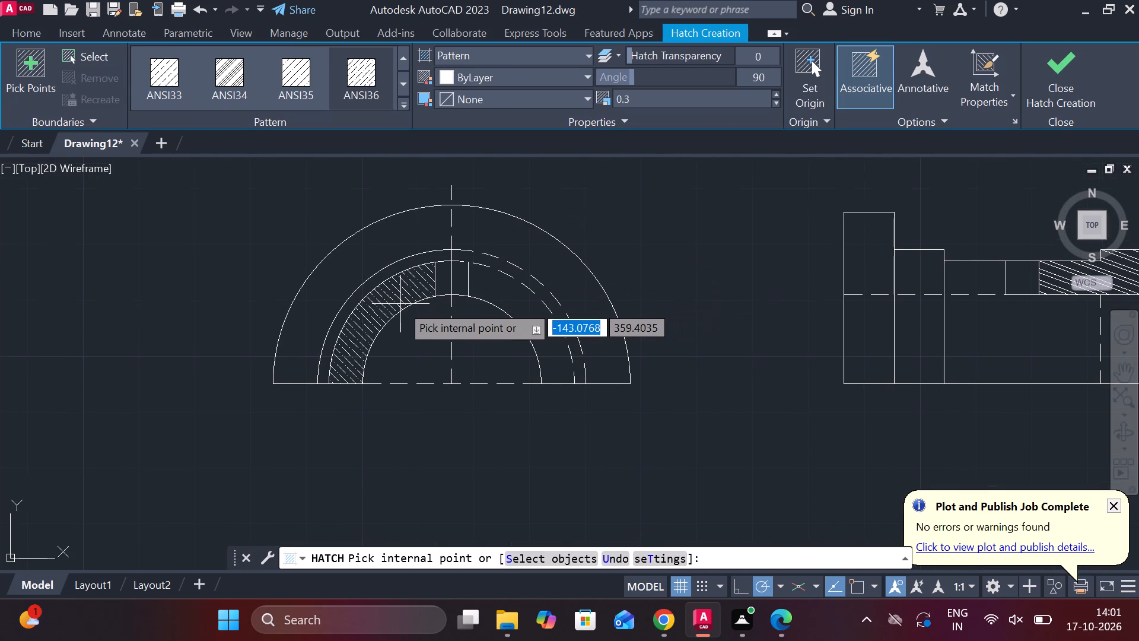
click(394, 303)
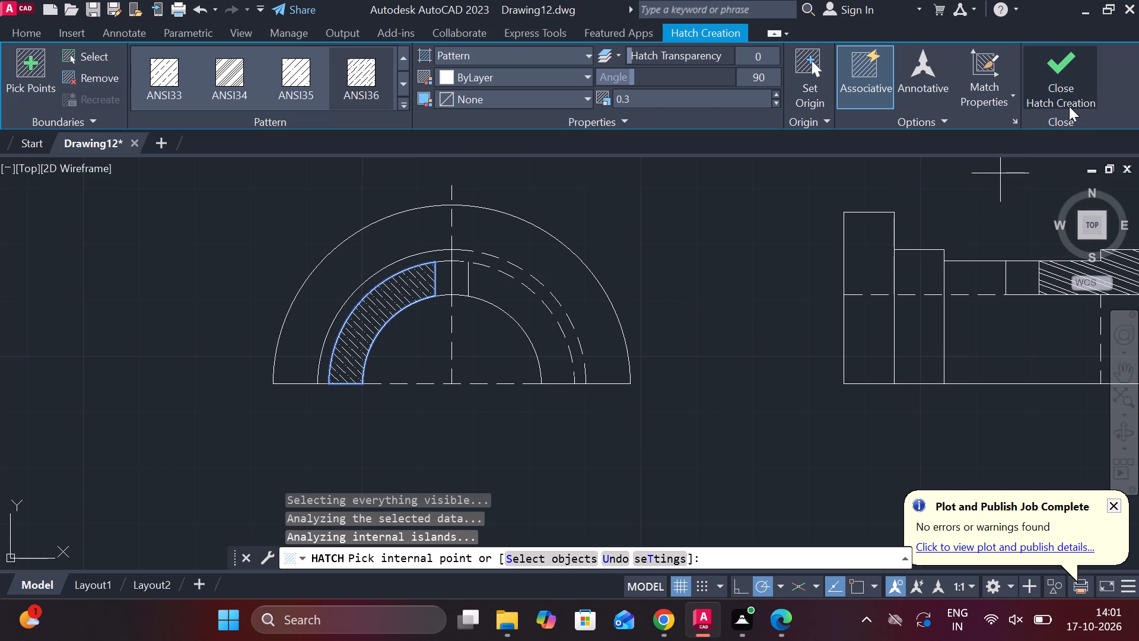
click(1064, 100)
Hatch the left inner ring section of the dimensioned upper brass front view with ANSI36 at angle 90 and scale 0.3.
scroll(665, 330, down, 1)
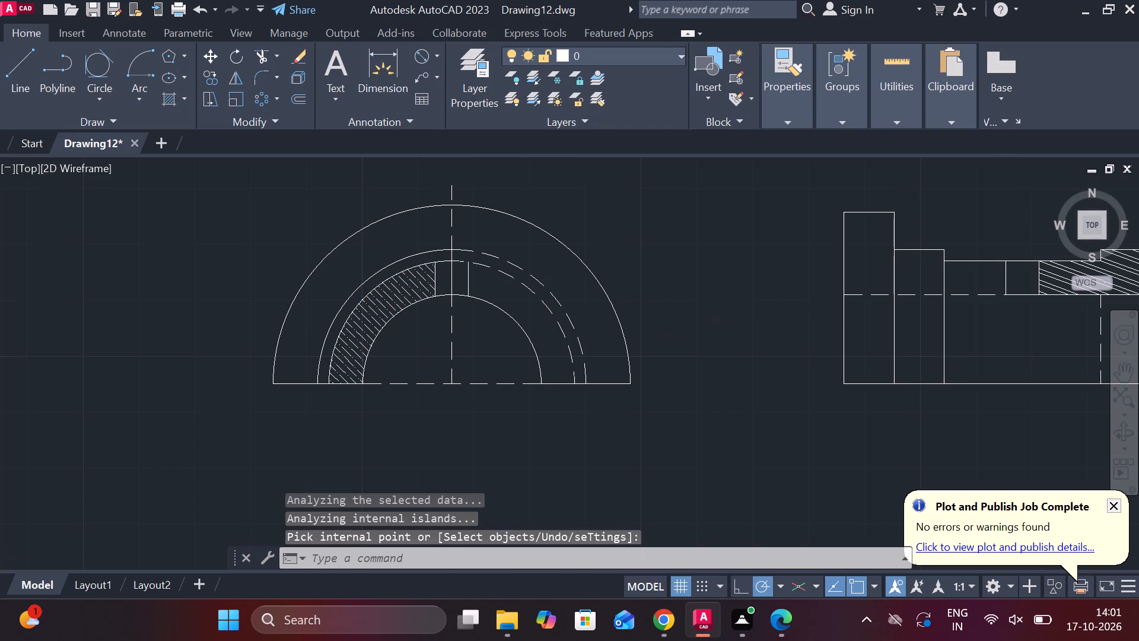
middle_drag(666, 332, 631, 288)
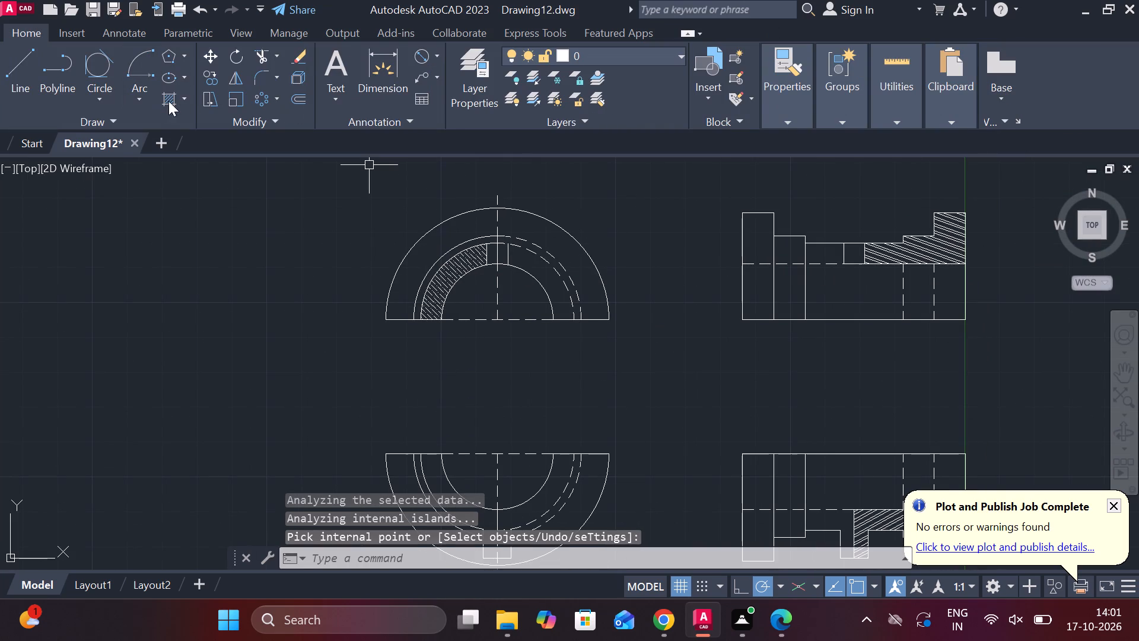
click(168, 101)
middle_drag(759, 356, 269, 410)
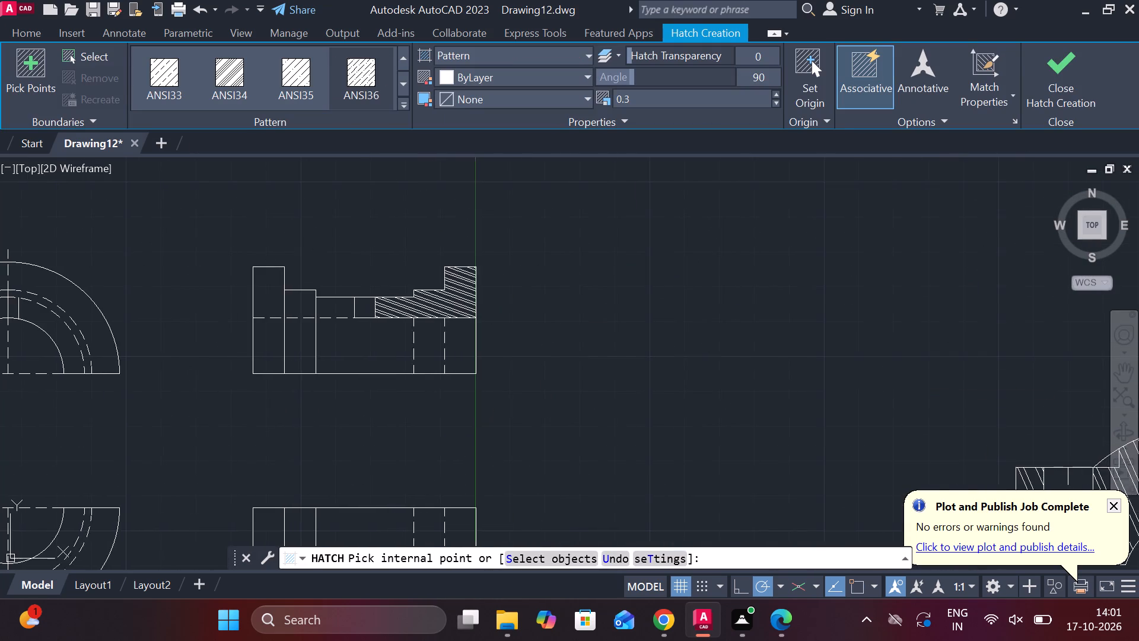
scroll(805, 363, down, 1)
middle_drag(822, 350, 209, 306)
scroll(720, 456, up, 1)
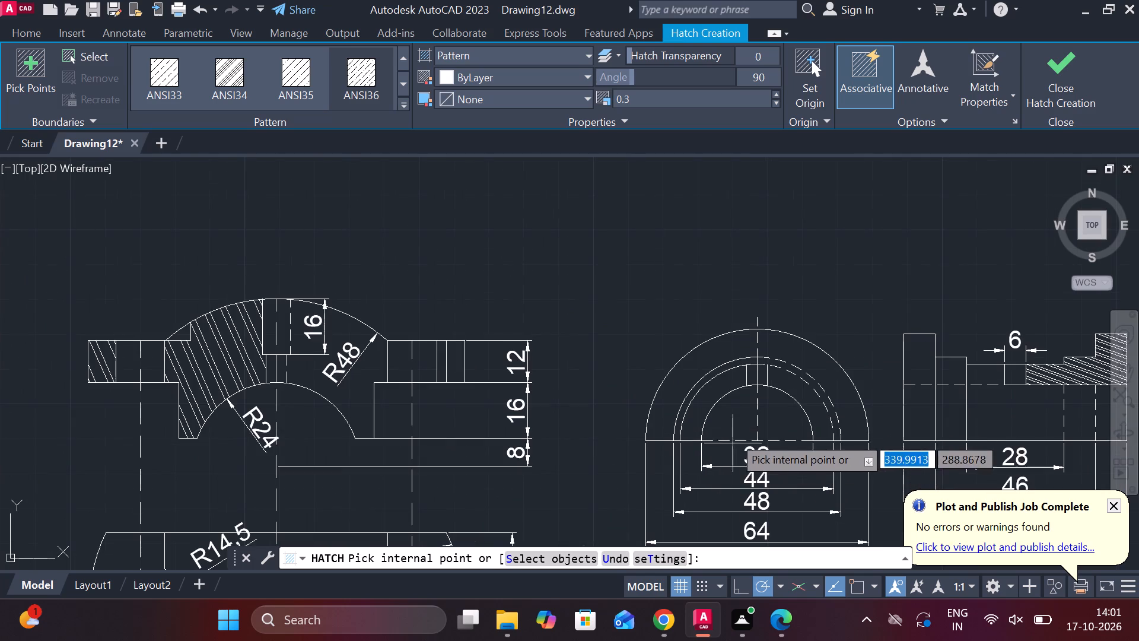
click(717, 385)
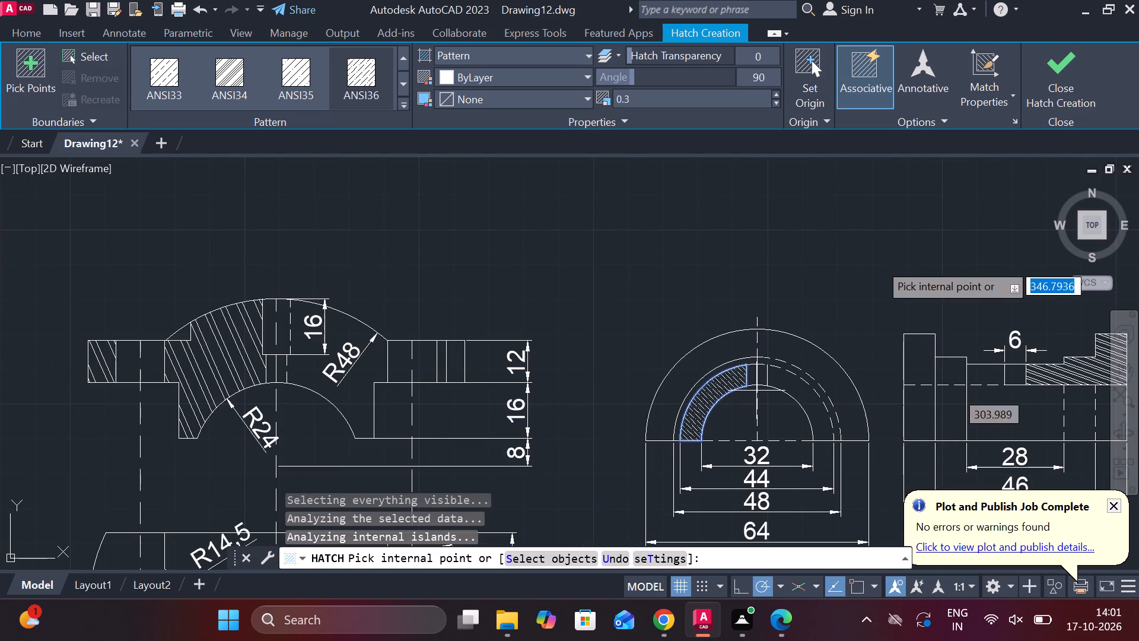
click(1044, 94)
Hatch the left ring section and half peg of the undimensioned lower brass front view with ANSI36 at angle 0 and scale 0.3.
scroll(587, 294, down, 1)
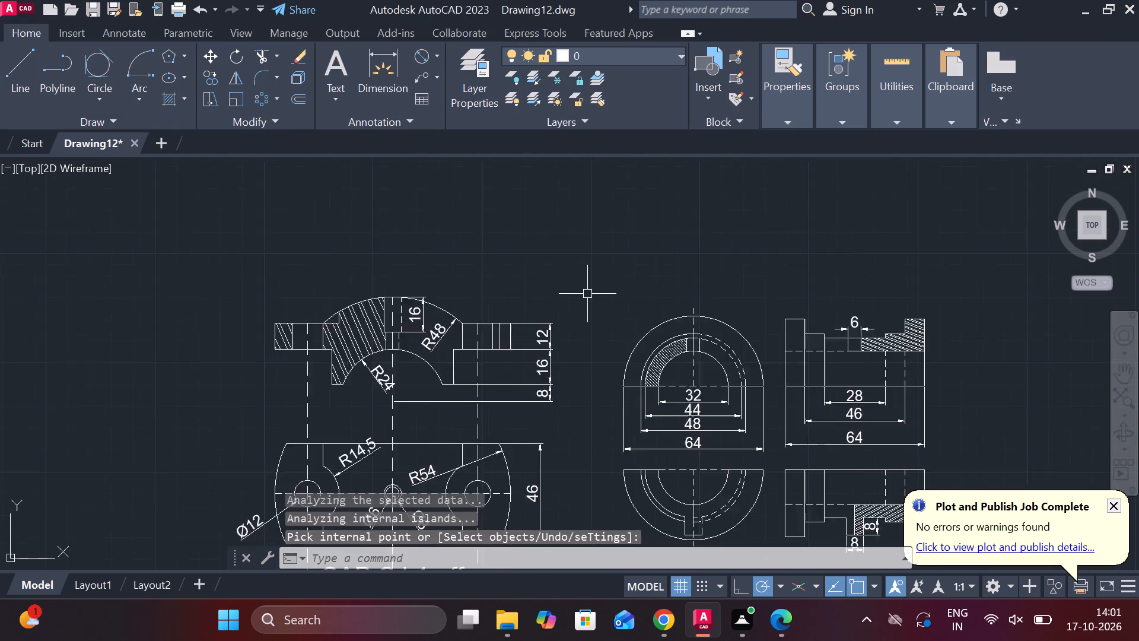
scroll(587, 294, down, 1)
middle_drag(561, 269, 996, 275)
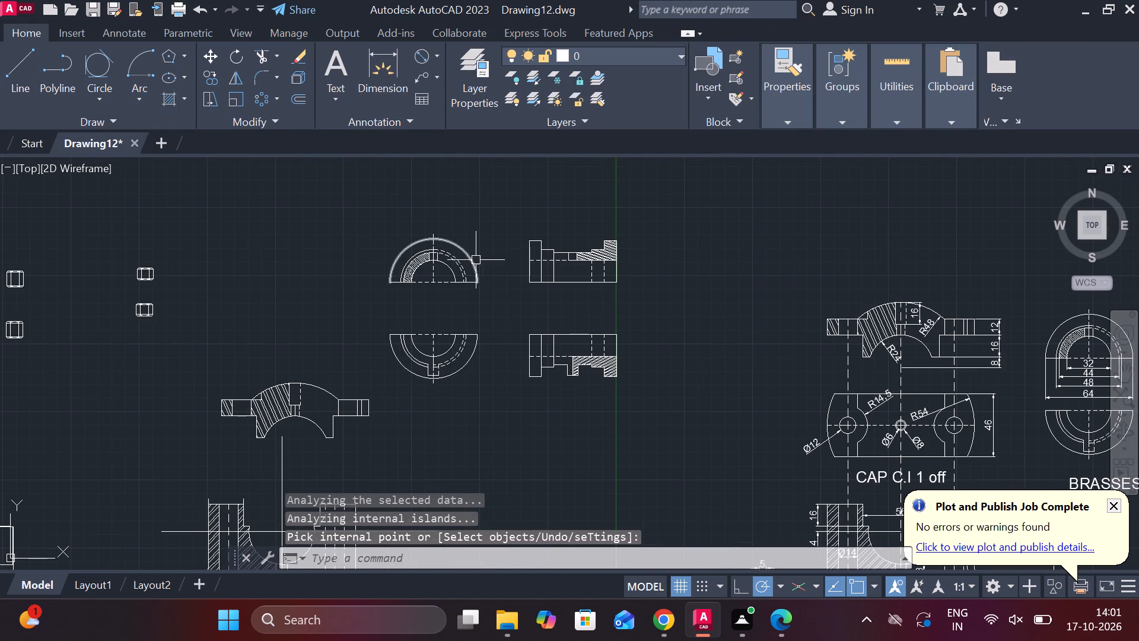
click(168, 95)
scroll(456, 383, up, 2)
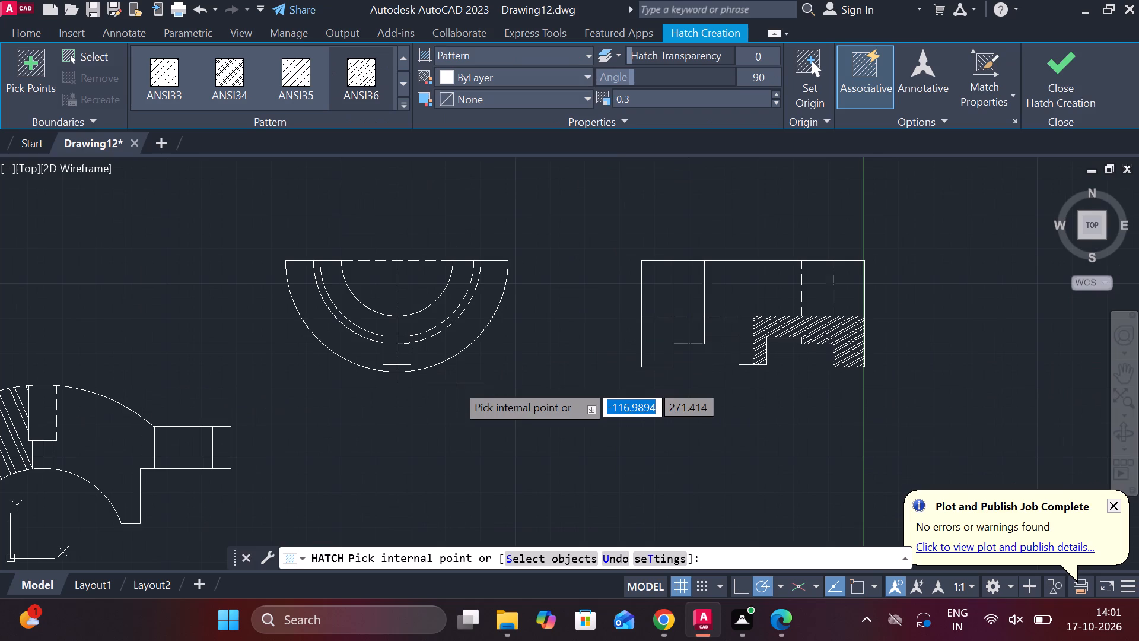
middle_drag(484, 412, 510, 475)
click(408, 390)
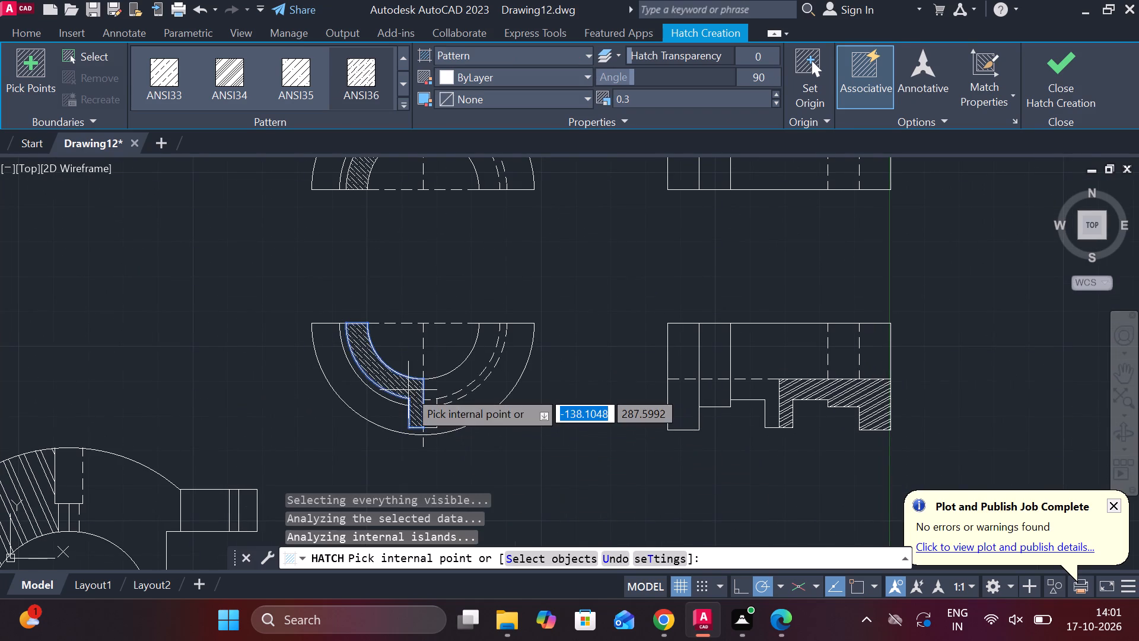
drag(627, 74, 562, 81)
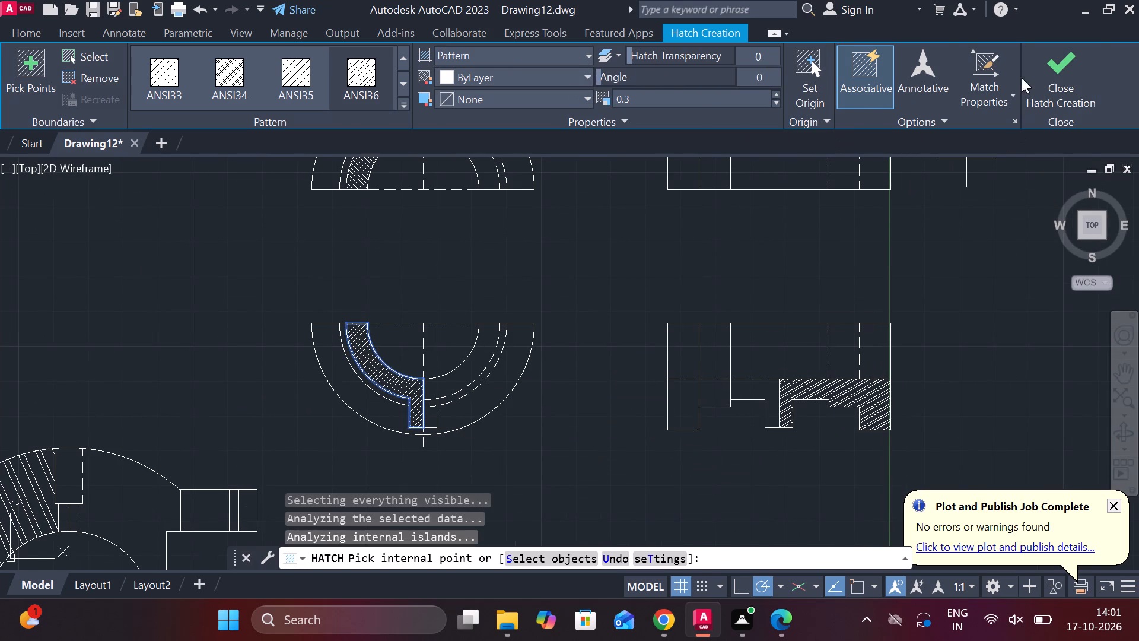
click(1043, 75)
Hatch the left ring section and half peg of the dimensioned lower brass front view with ANSI36 at angle 0 and scale 0.3.
scroll(895, 289, down, 1)
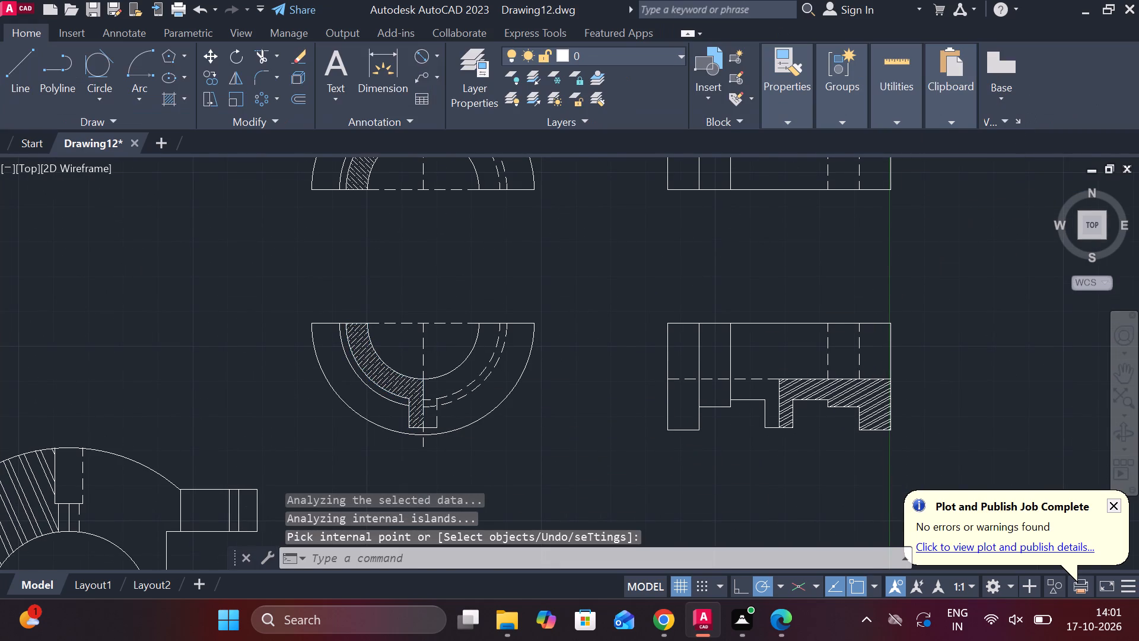
middle_drag(934, 310, 384, 326)
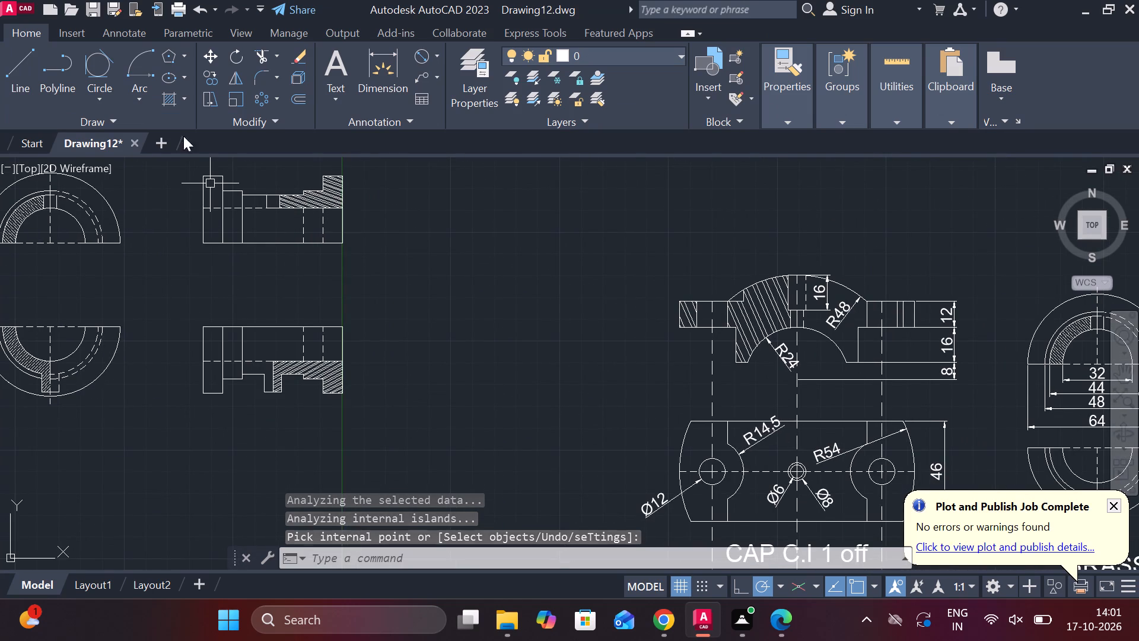
click(171, 100)
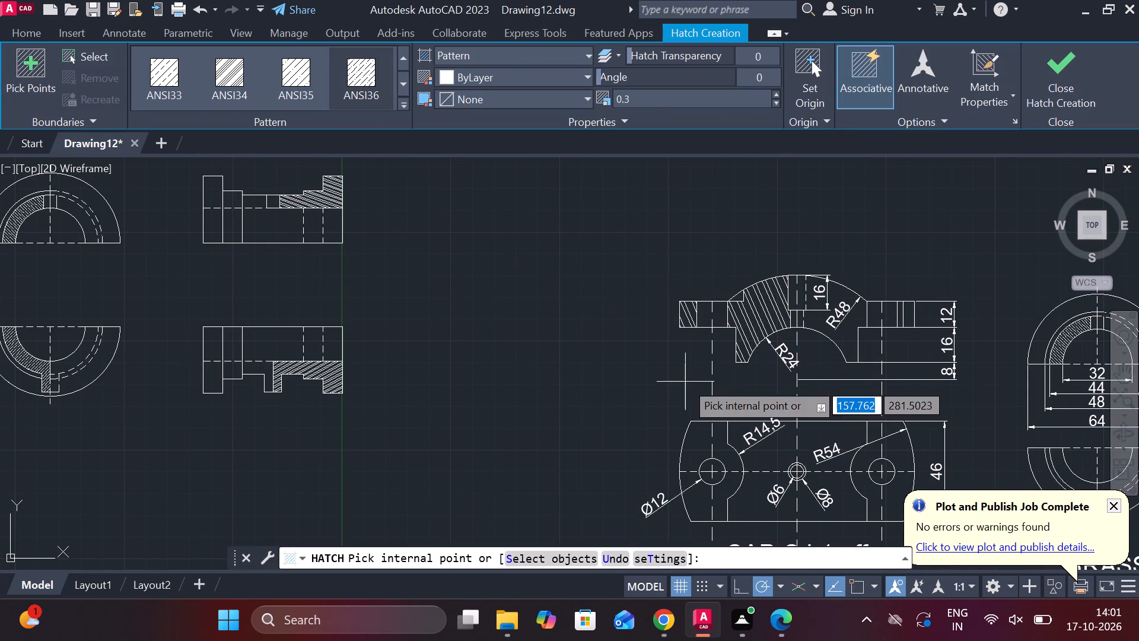
middle_drag(684, 382, 430, 293)
scroll(833, 330, up, 1)
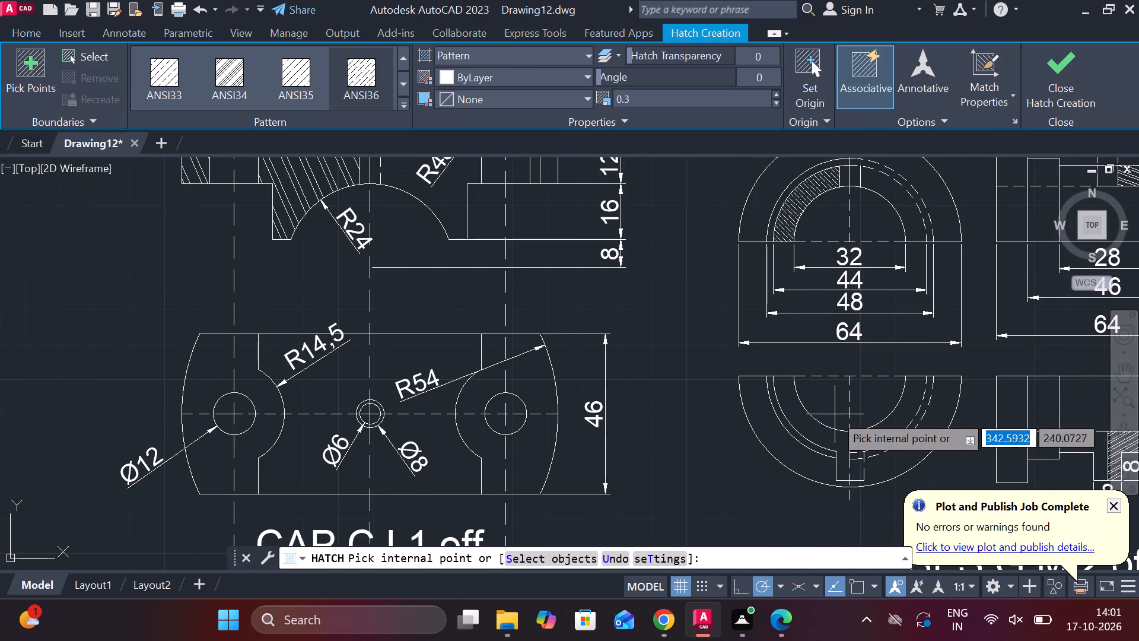
click(820, 426)
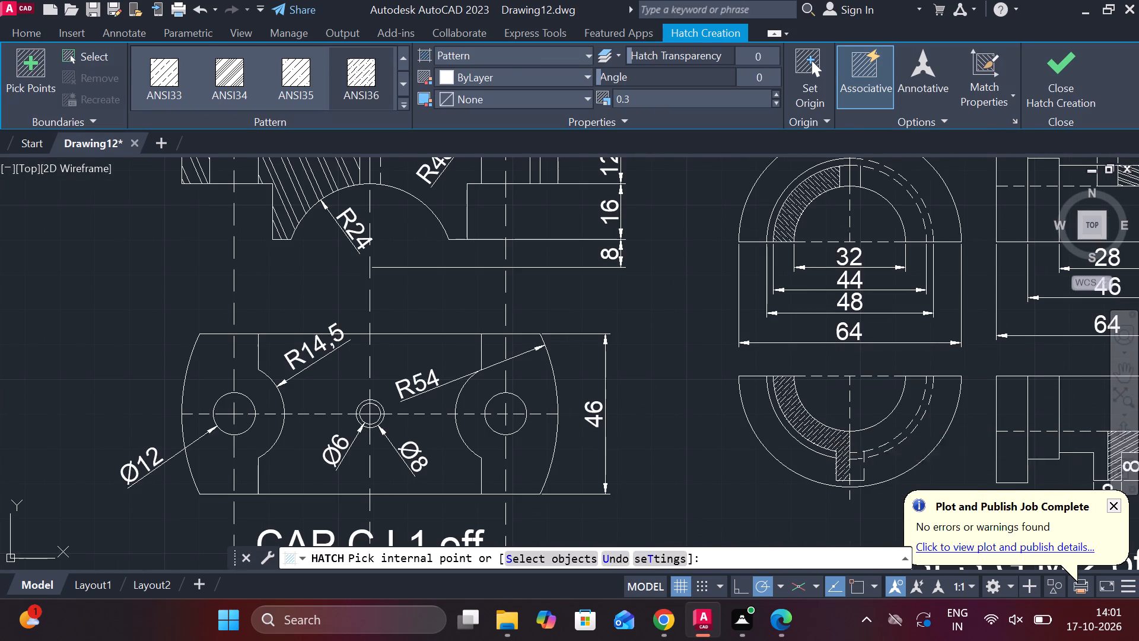
click(1062, 90)
Review the overall part drawings and the rehatched undimensioned brass front views.
scroll(743, 323, down, 1)
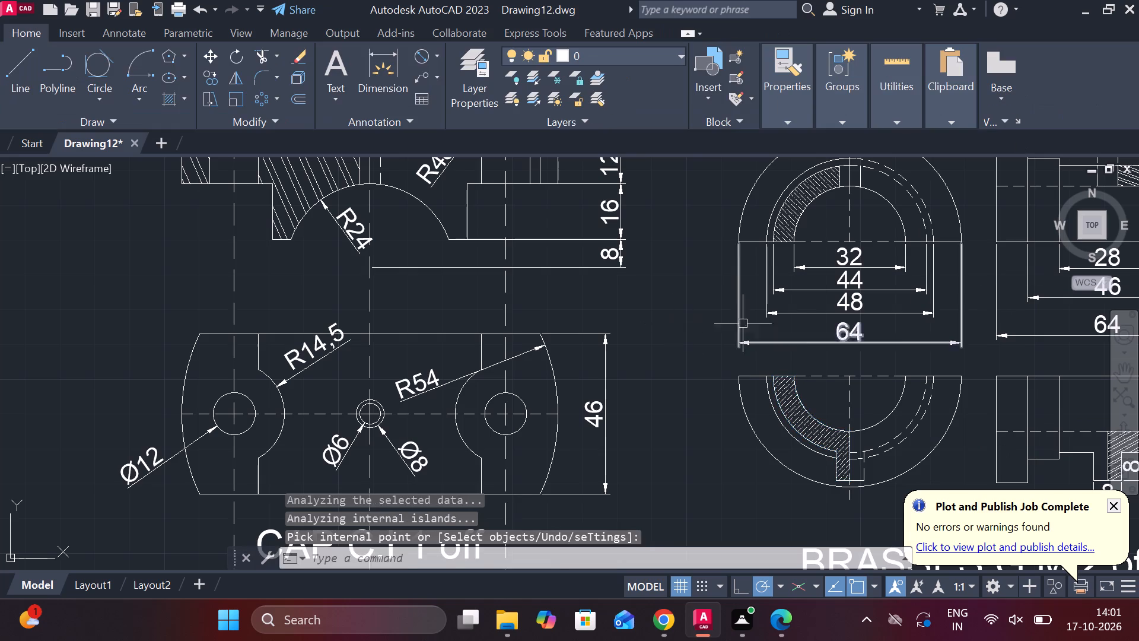
scroll(743, 323, down, 3)
scroll(854, 424, up, 1)
middle_drag(865, 424, 908, 382)
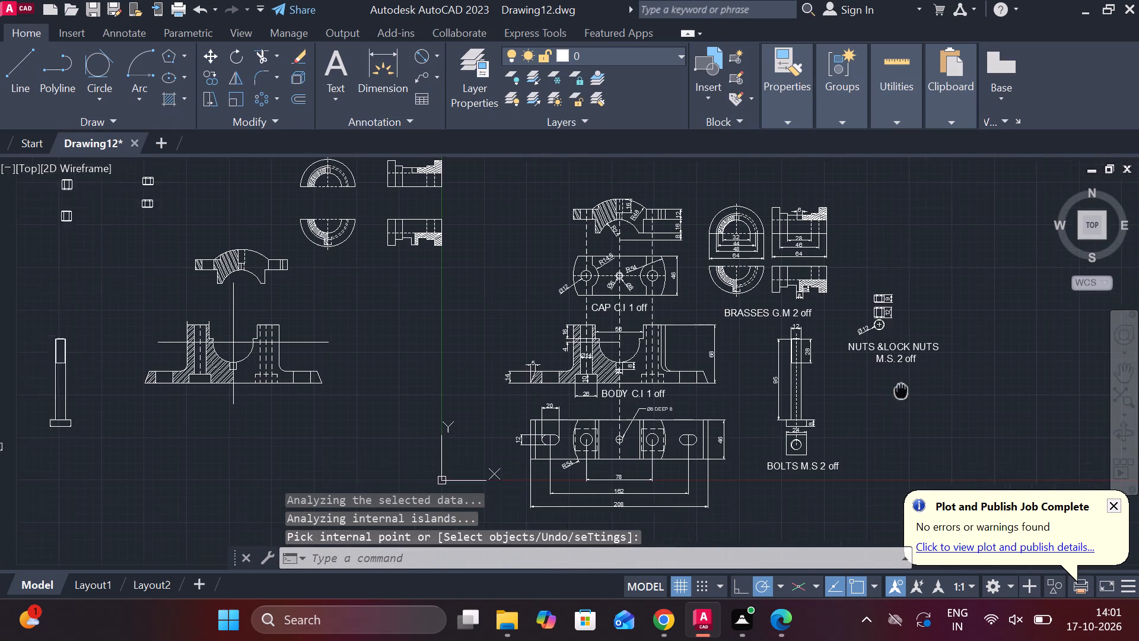
middle_drag(908, 382, 909, 382)
middle_drag(355, 291, 503, 385)
scroll(472, 275, up, 3)
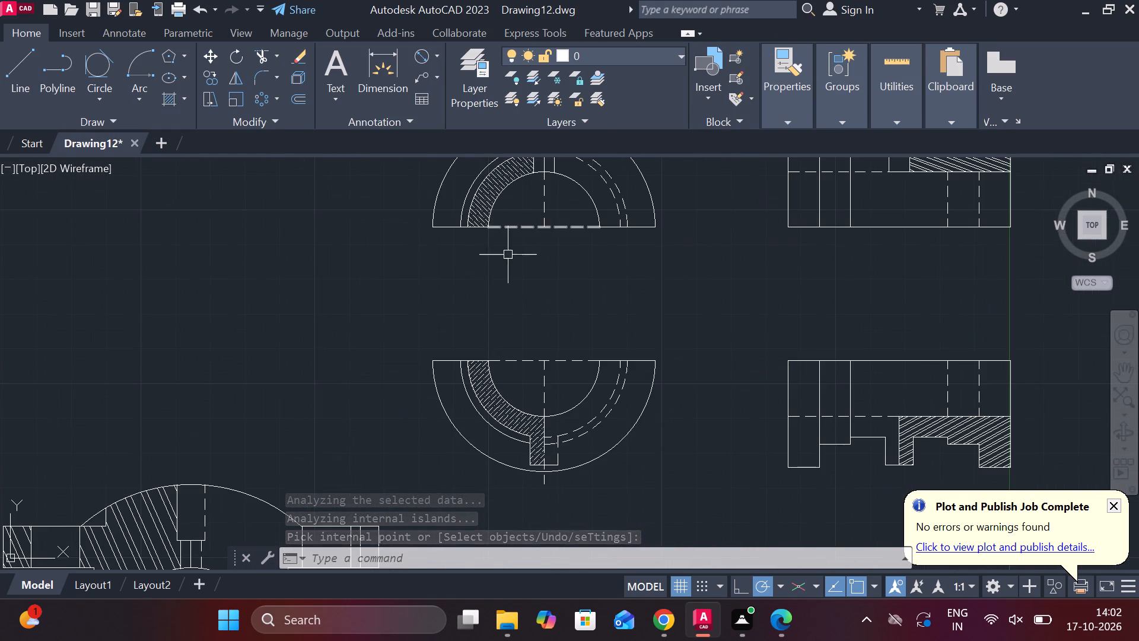
middle_drag(513, 256, 507, 317)
drag(400, 148, 407, 148)
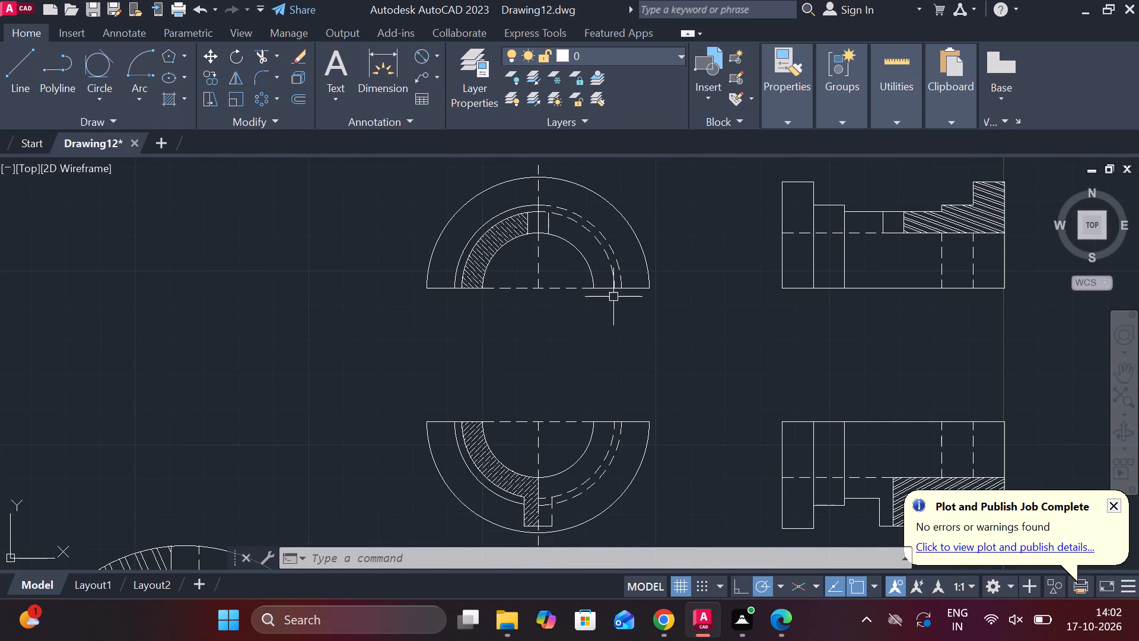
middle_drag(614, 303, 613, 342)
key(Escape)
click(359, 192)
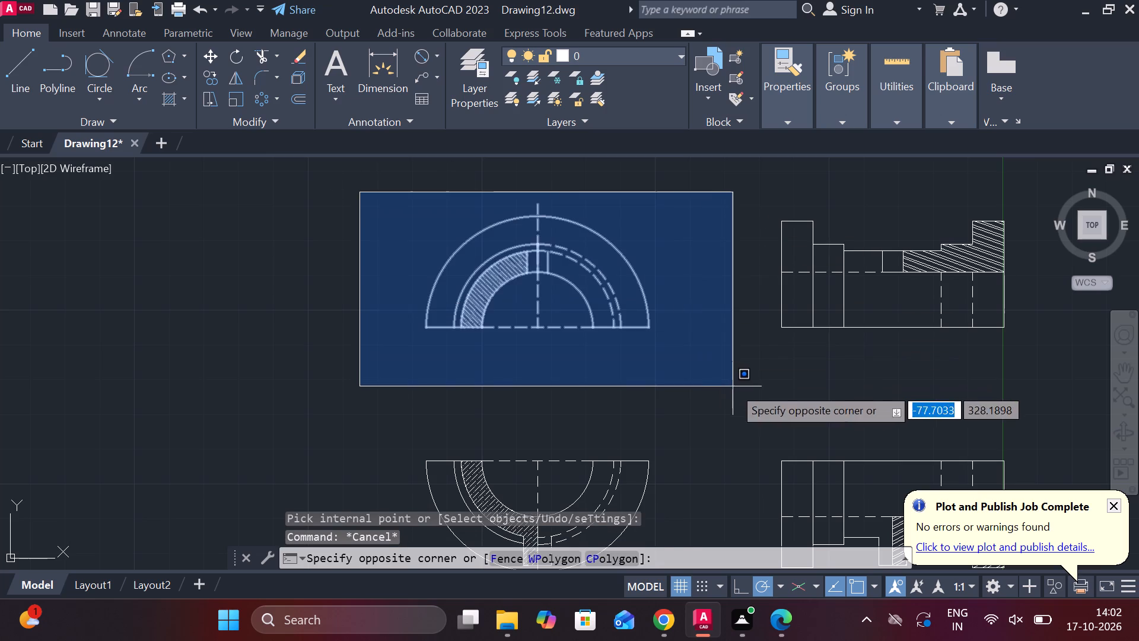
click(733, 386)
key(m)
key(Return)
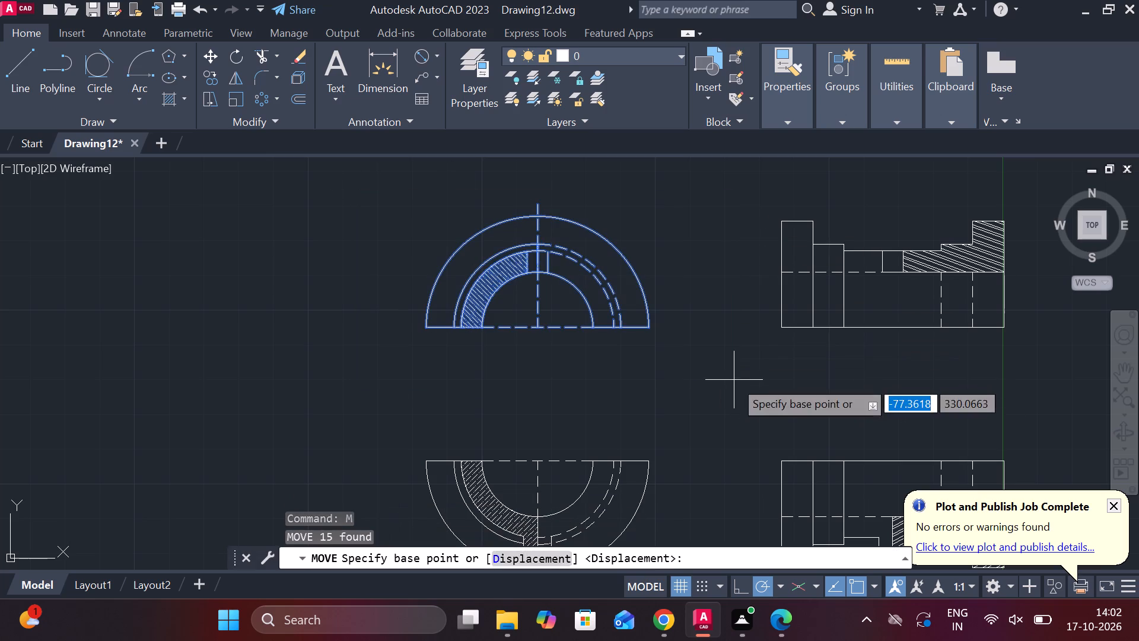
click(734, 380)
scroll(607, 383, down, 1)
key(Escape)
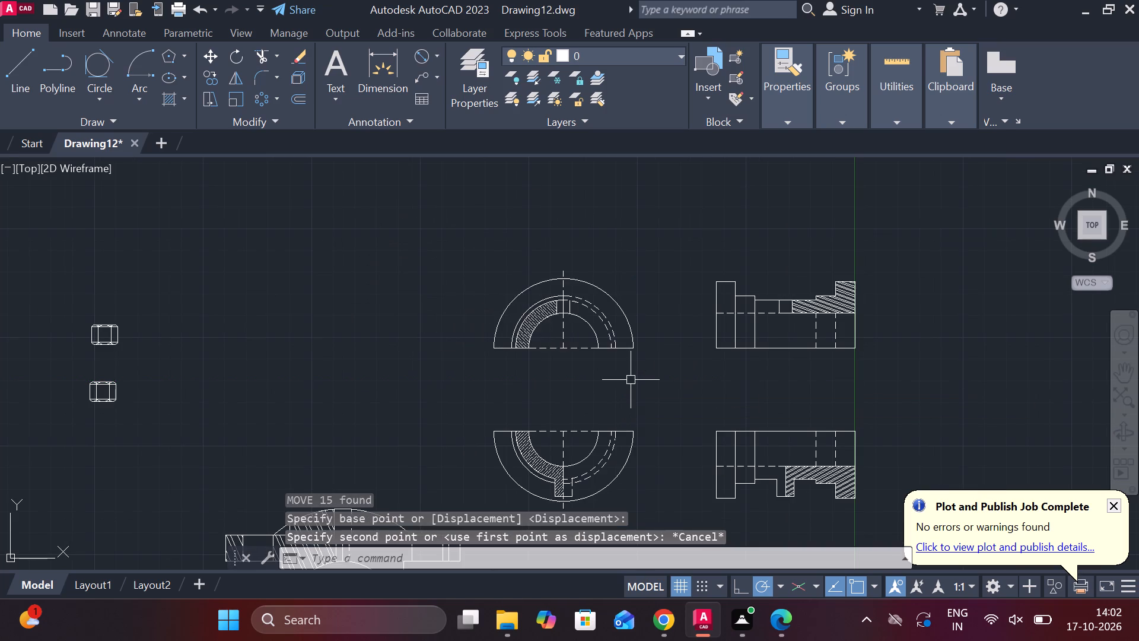
Move the undimensioned upper brass front view from its bottom edge's midpoint to the centre of the body's bore.
click(461, 246)
click(655, 386)
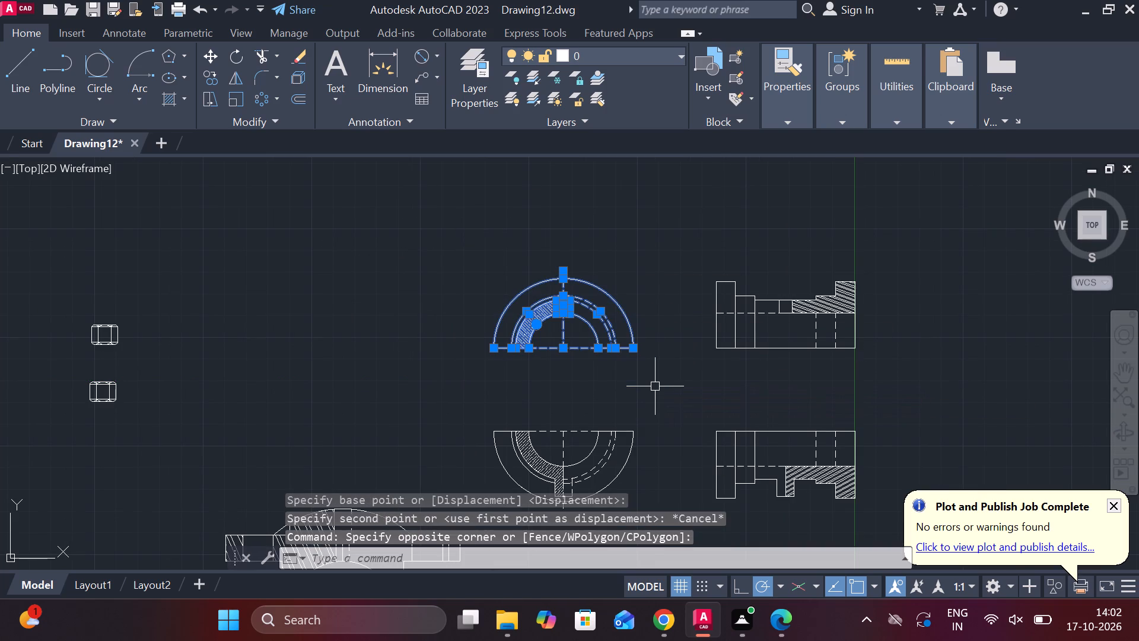
key(m)
key(Return)
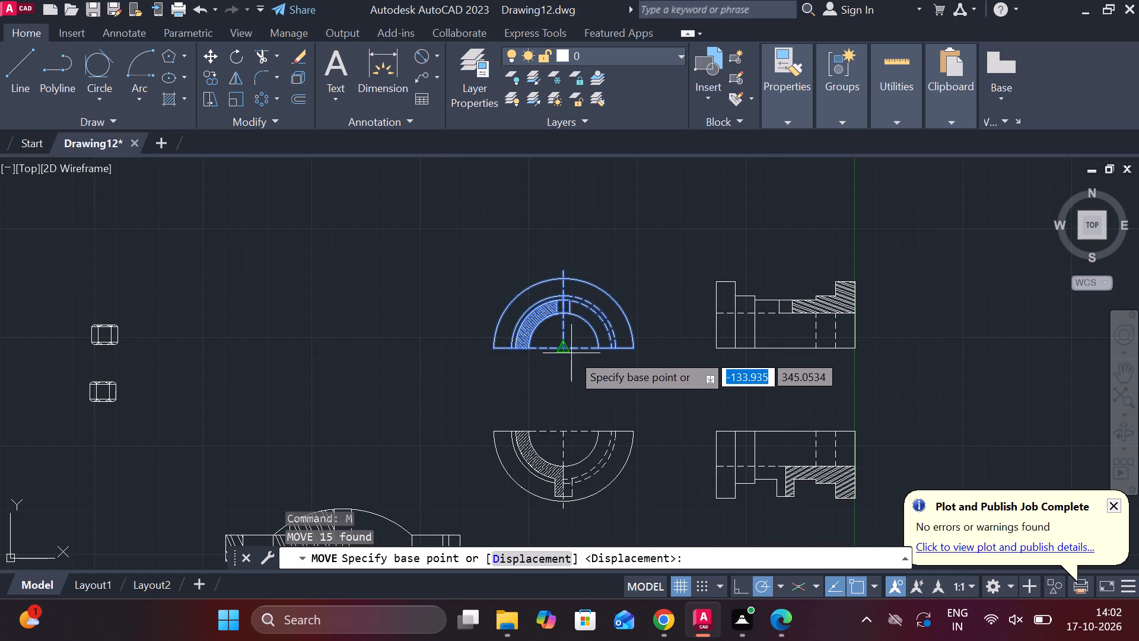
click(561, 345)
scroll(555, 351, down, 1)
middle_drag(556, 385, 616, 302)
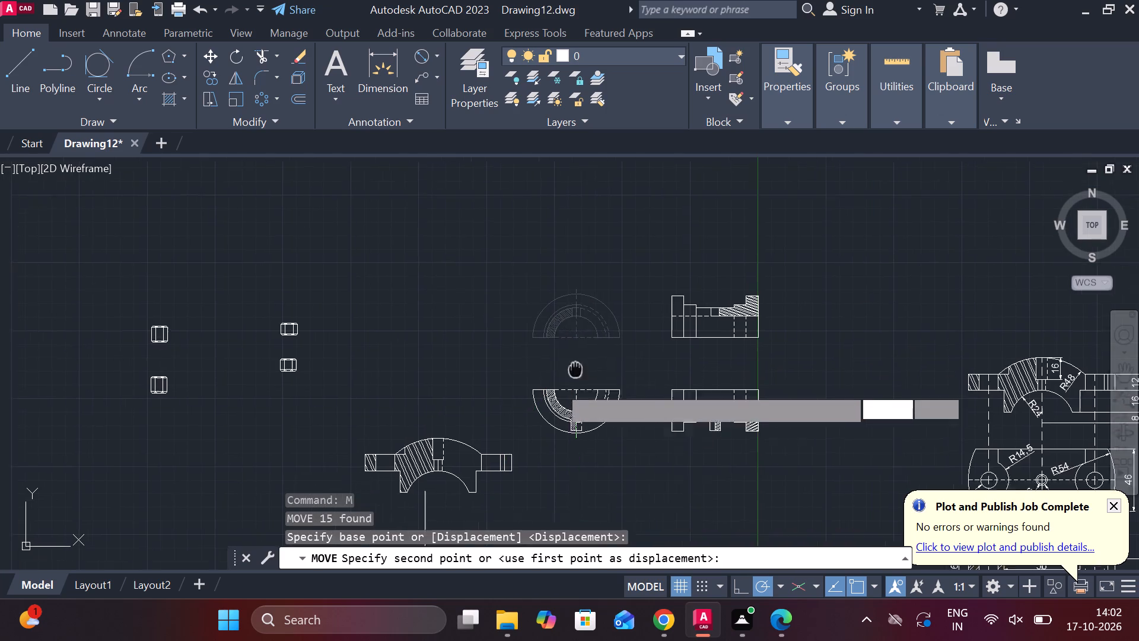
middle_drag(616, 302, 630, 268)
middle_drag(477, 437, 516, 316)
scroll(521, 300, up, 3)
middle_drag(516, 353, 516, 353)
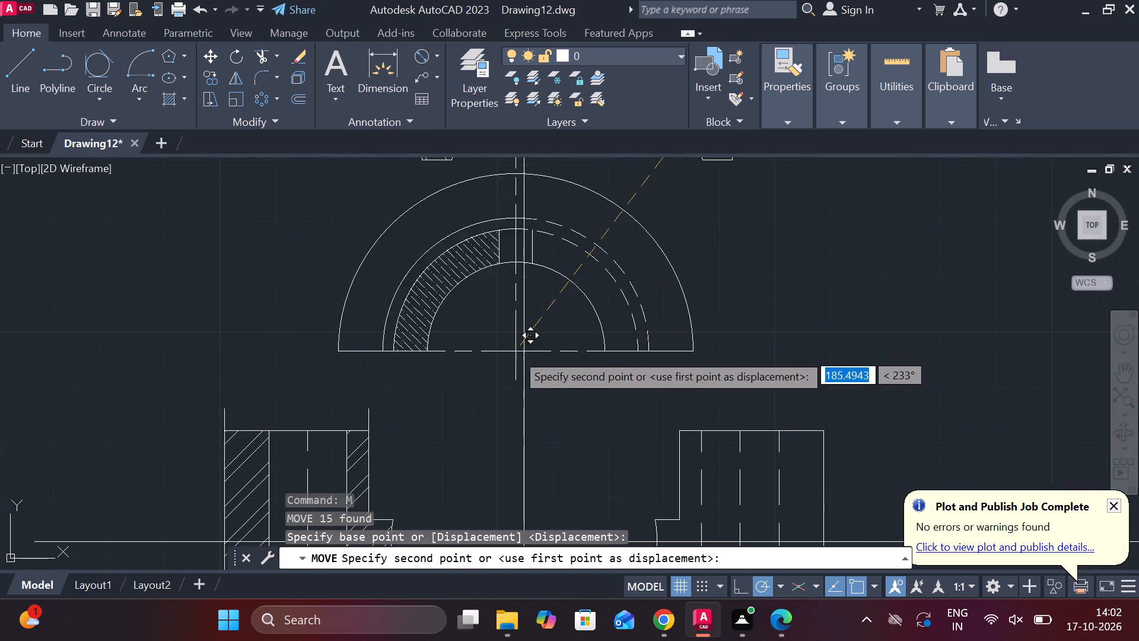
middle_drag(516, 353, 545, 120)
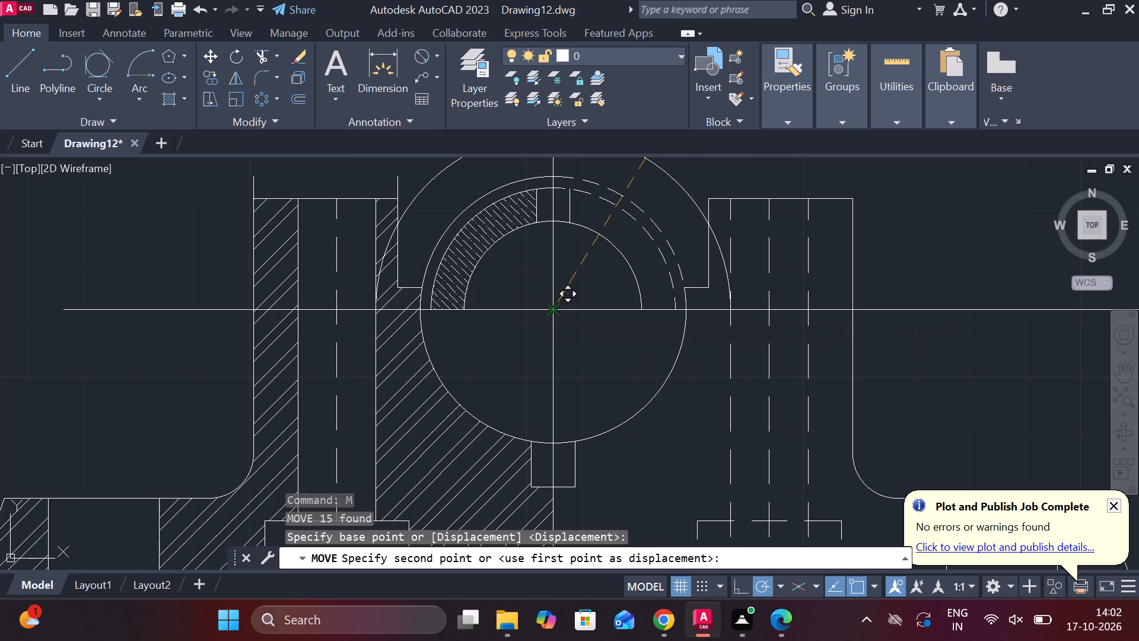
click(551, 307)
Move the undimensioned lower brass front view from its top edge's midpoint to the centre of the body's bore.
scroll(580, 301, down, 1)
middle_drag(580, 301, 399, 379)
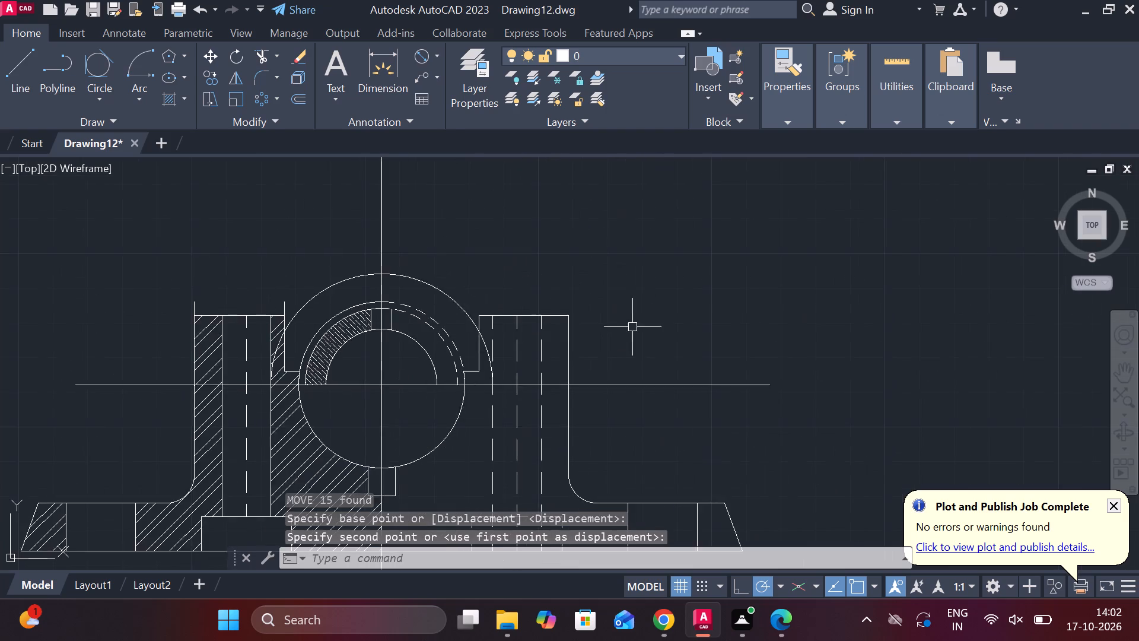
scroll(644, 327, down, 1)
middle_drag(710, 287, 680, 370)
middle_drag(632, 300, 598, 411)
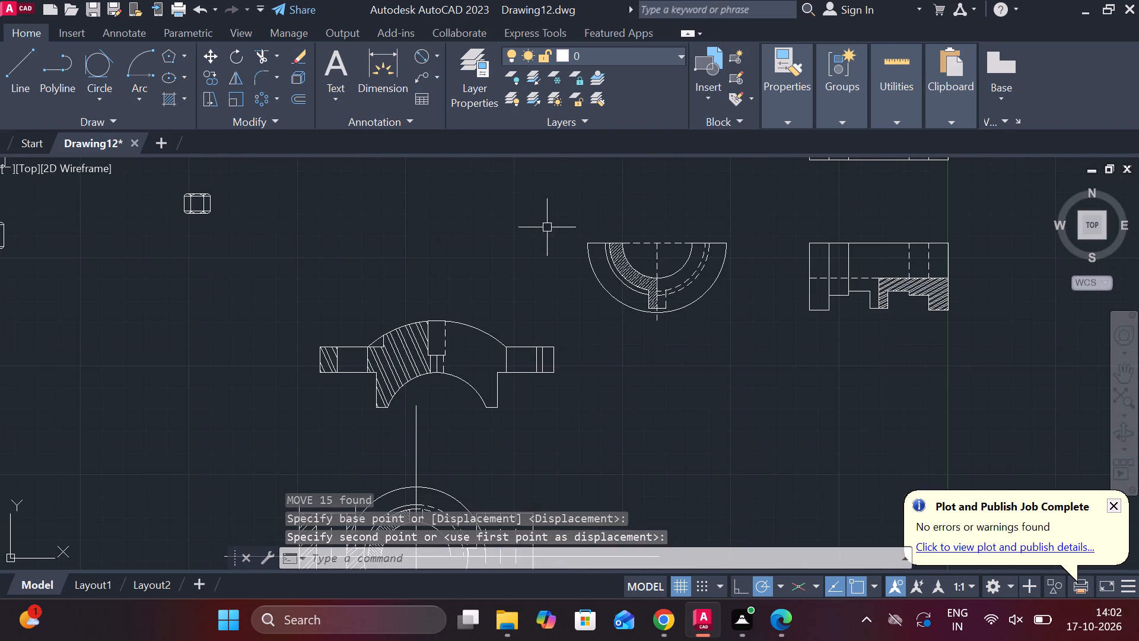
drag(542, 197, 572, 205)
click(750, 339)
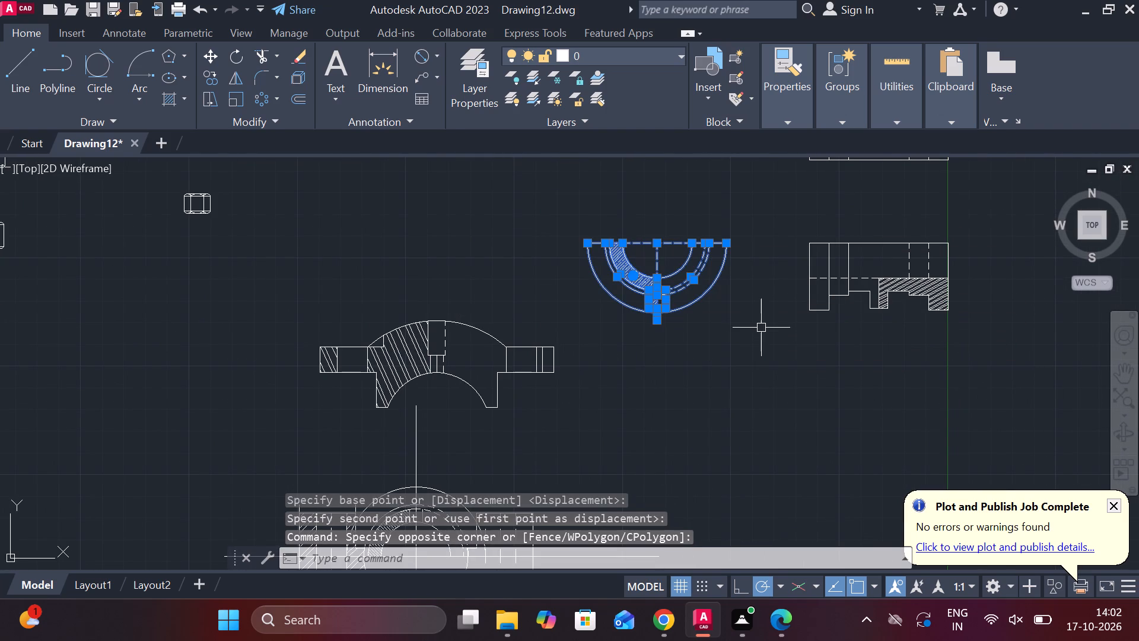
key(m)
key(Return)
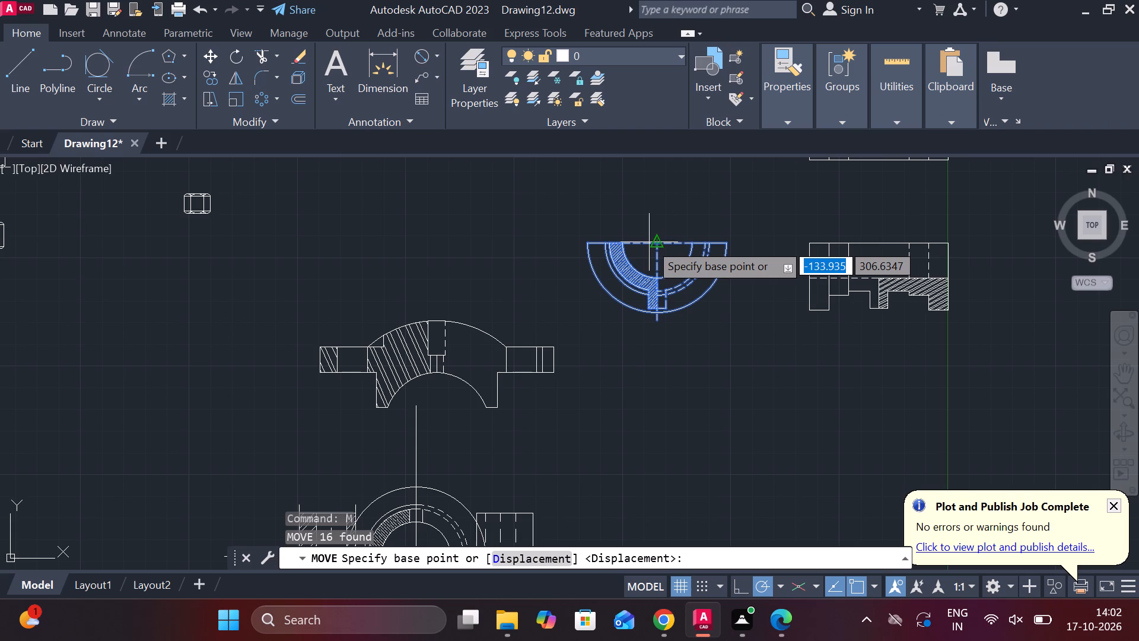
click(660, 242)
scroll(662, 287, down, 2)
middle_drag(666, 340, 698, 271)
scroll(596, 322, up, 5)
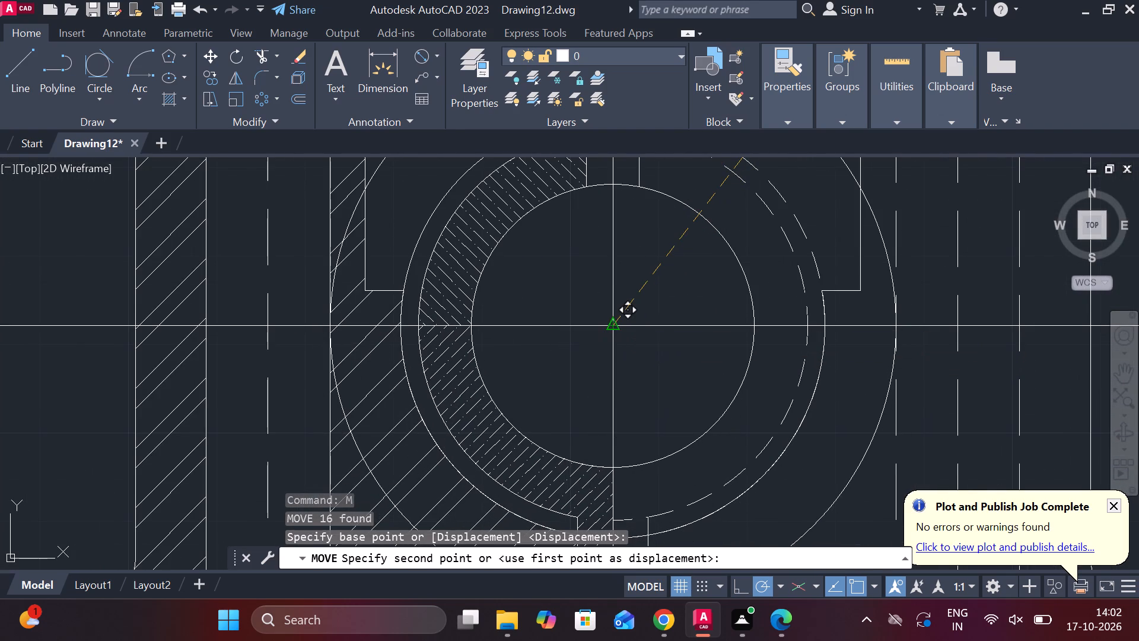
click(619, 320)
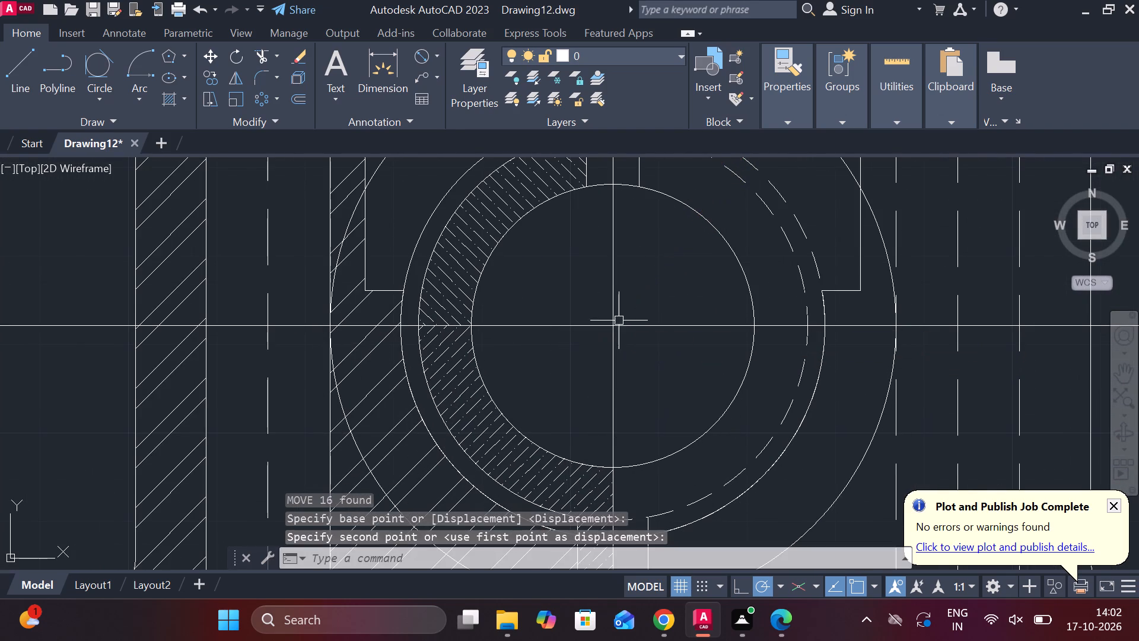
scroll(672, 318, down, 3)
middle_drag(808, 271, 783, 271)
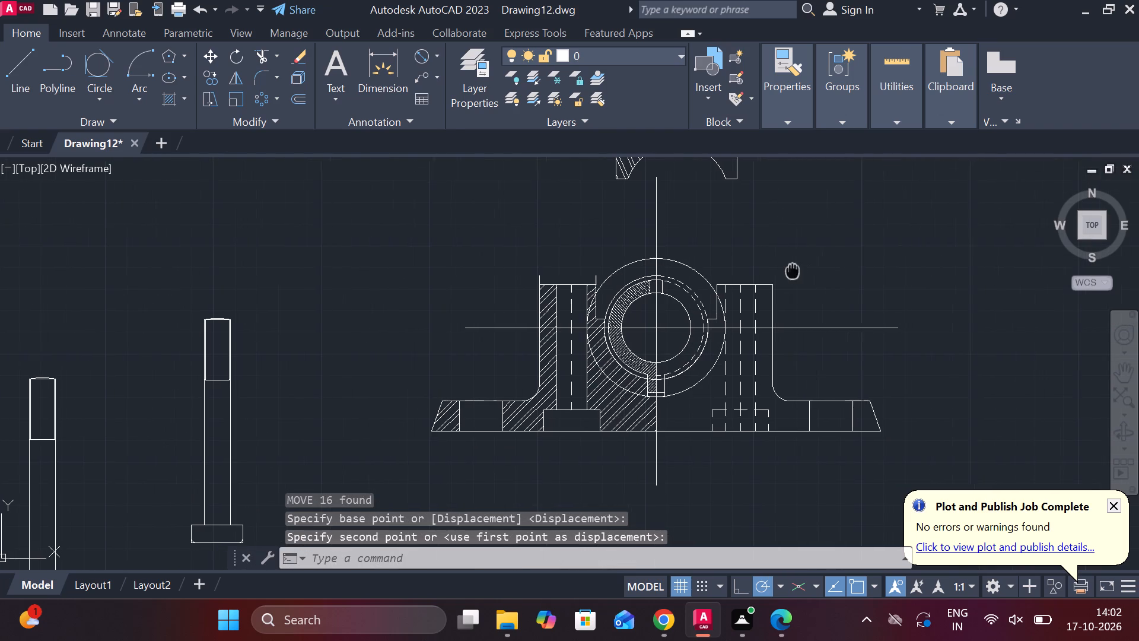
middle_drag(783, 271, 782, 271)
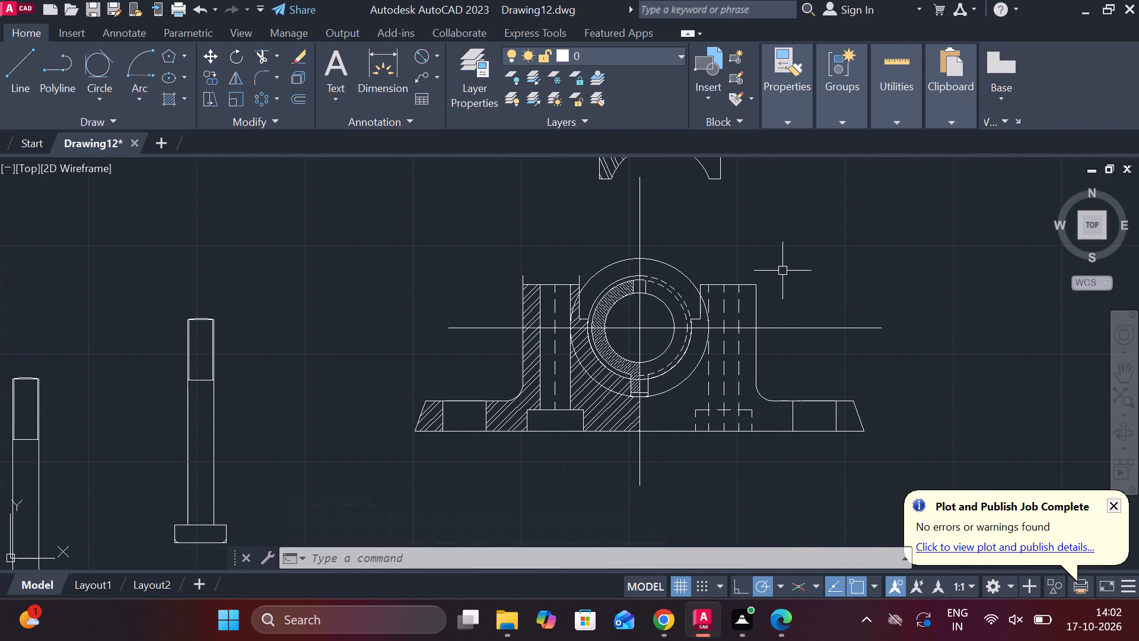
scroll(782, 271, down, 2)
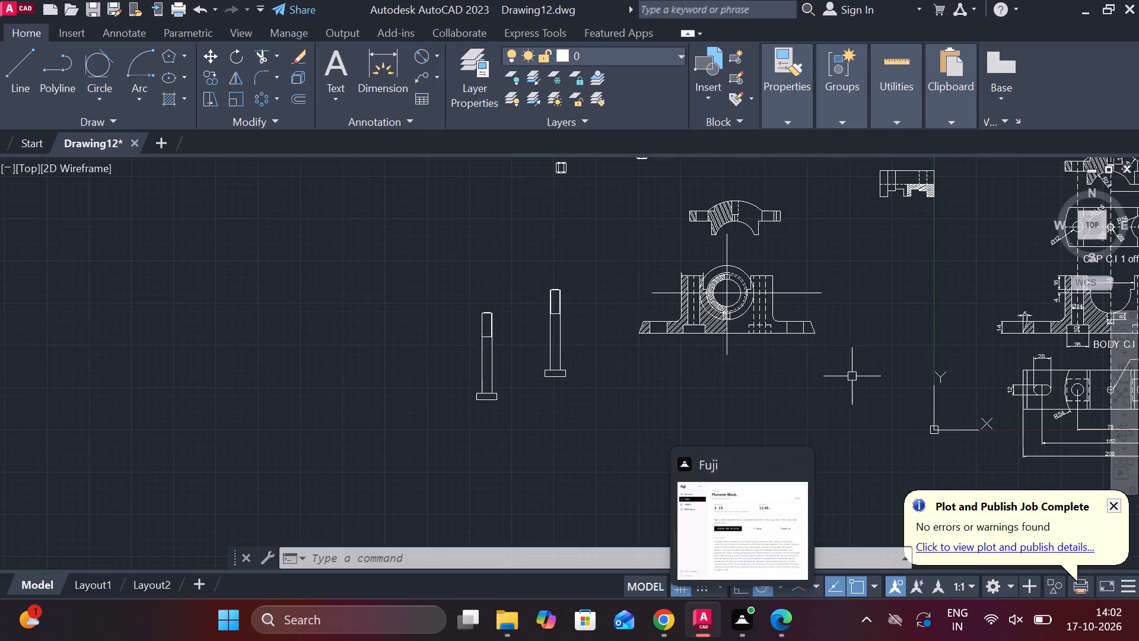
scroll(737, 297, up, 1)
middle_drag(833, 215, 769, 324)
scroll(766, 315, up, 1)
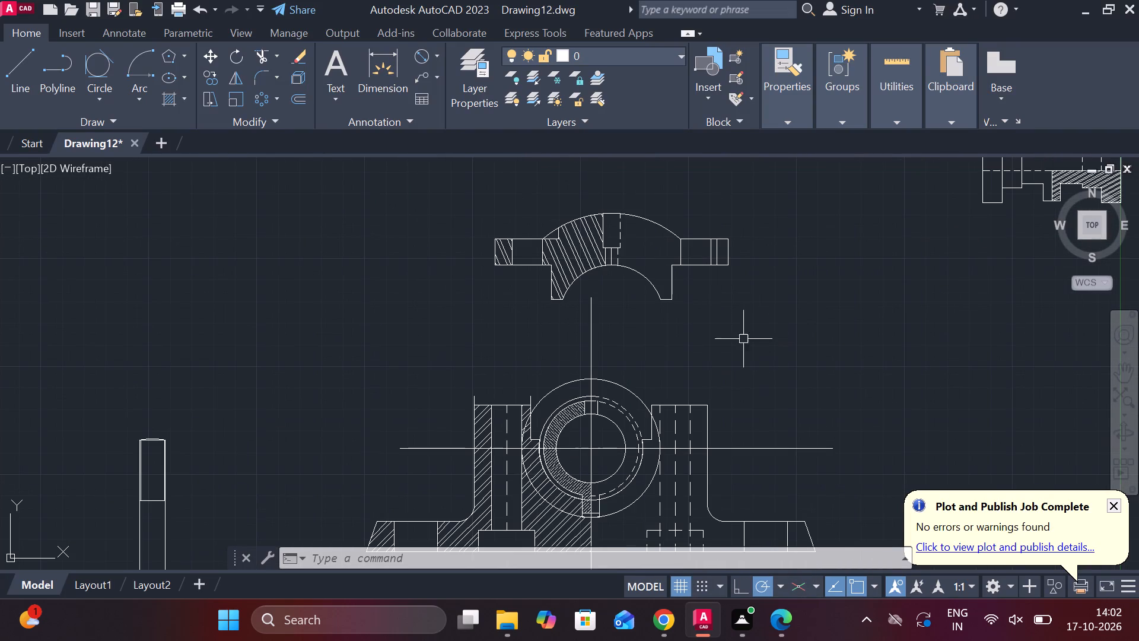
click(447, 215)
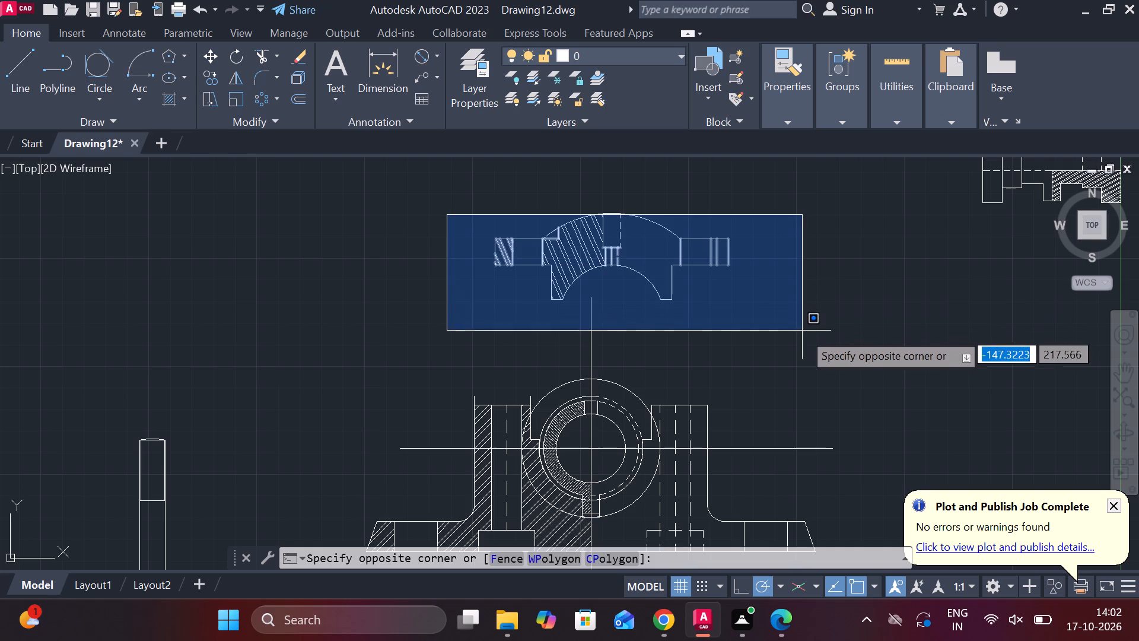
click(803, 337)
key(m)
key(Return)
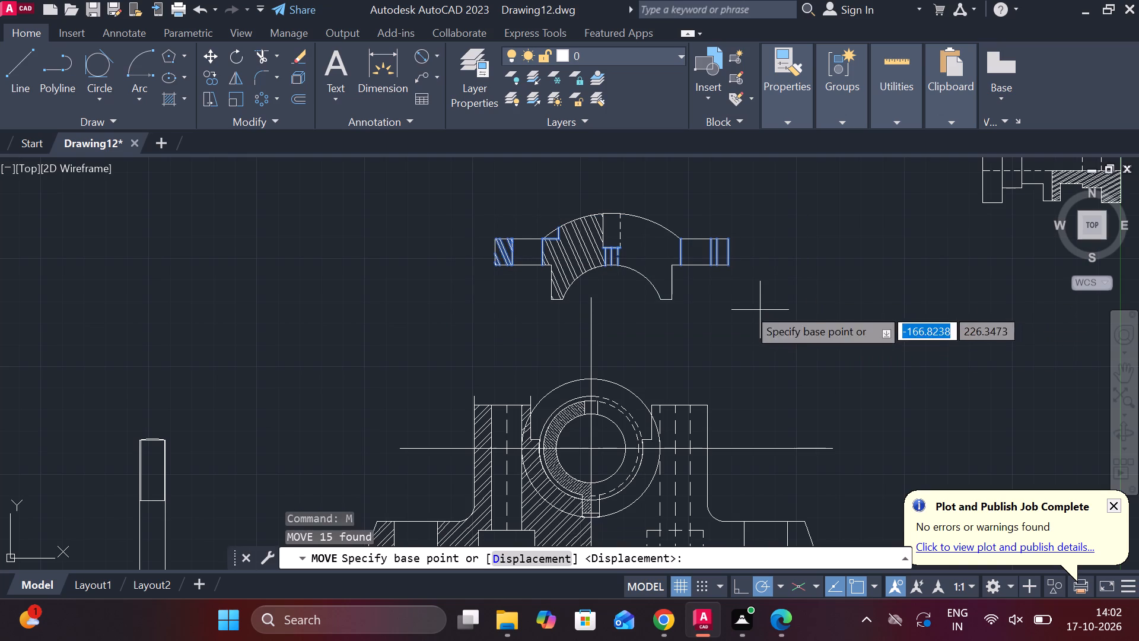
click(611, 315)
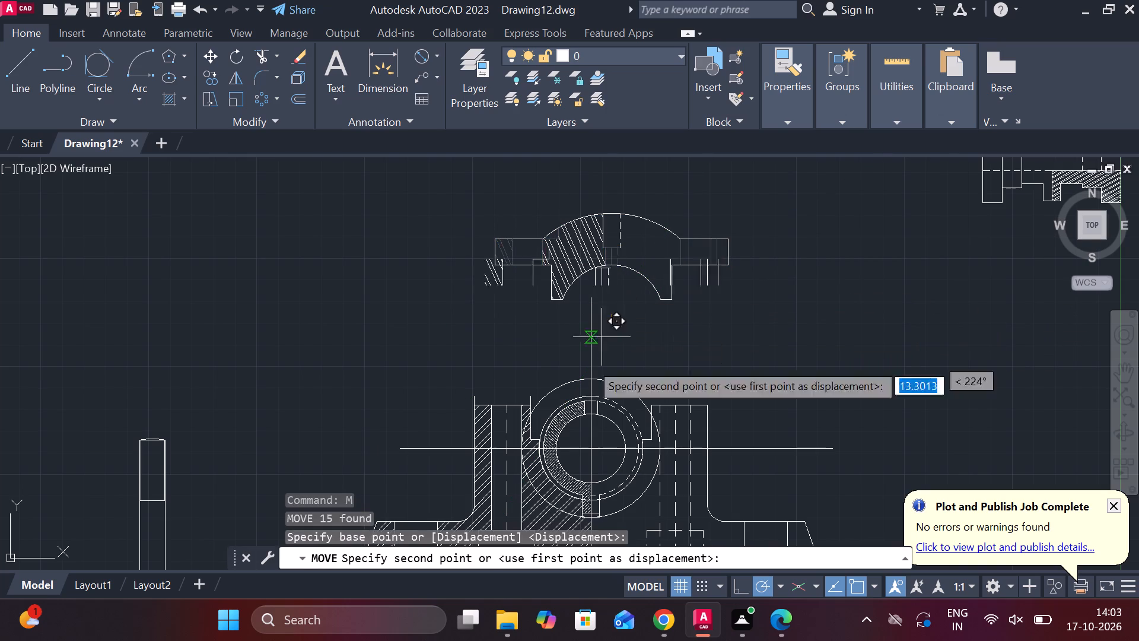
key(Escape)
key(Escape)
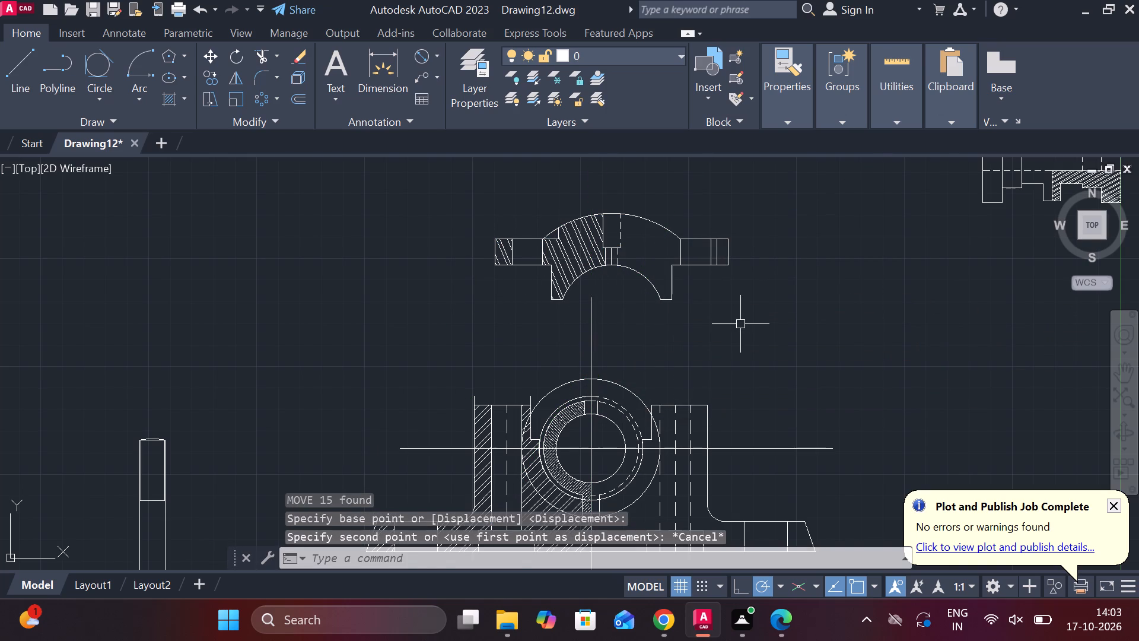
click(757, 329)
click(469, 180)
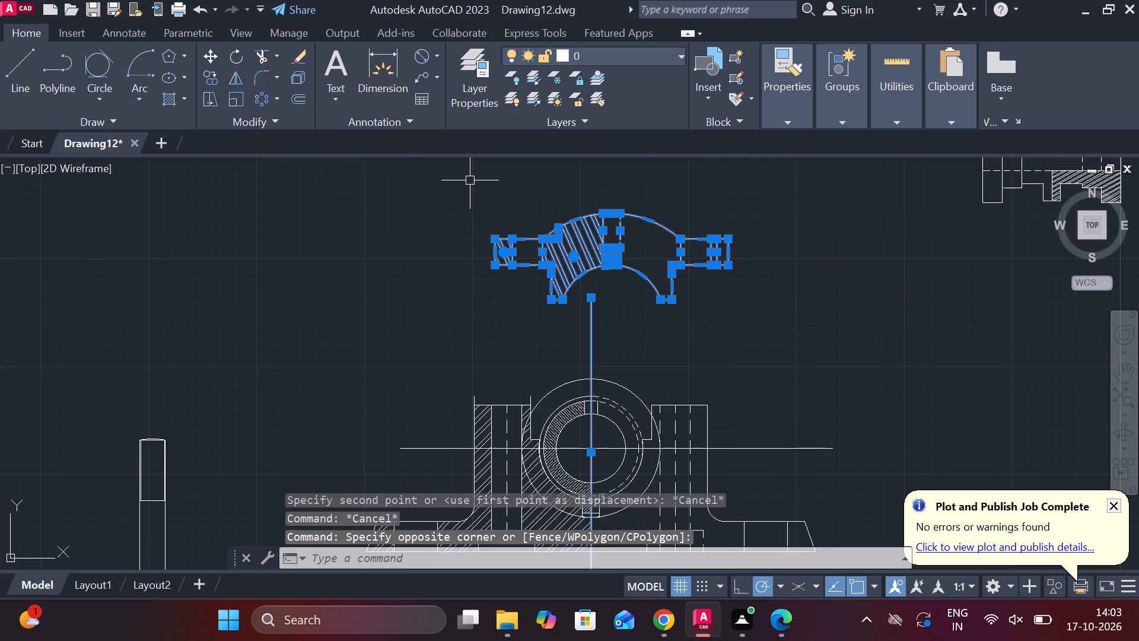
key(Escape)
Join the connected outline segments of the undimensioned cap front view into polylines.
click(798, 293)
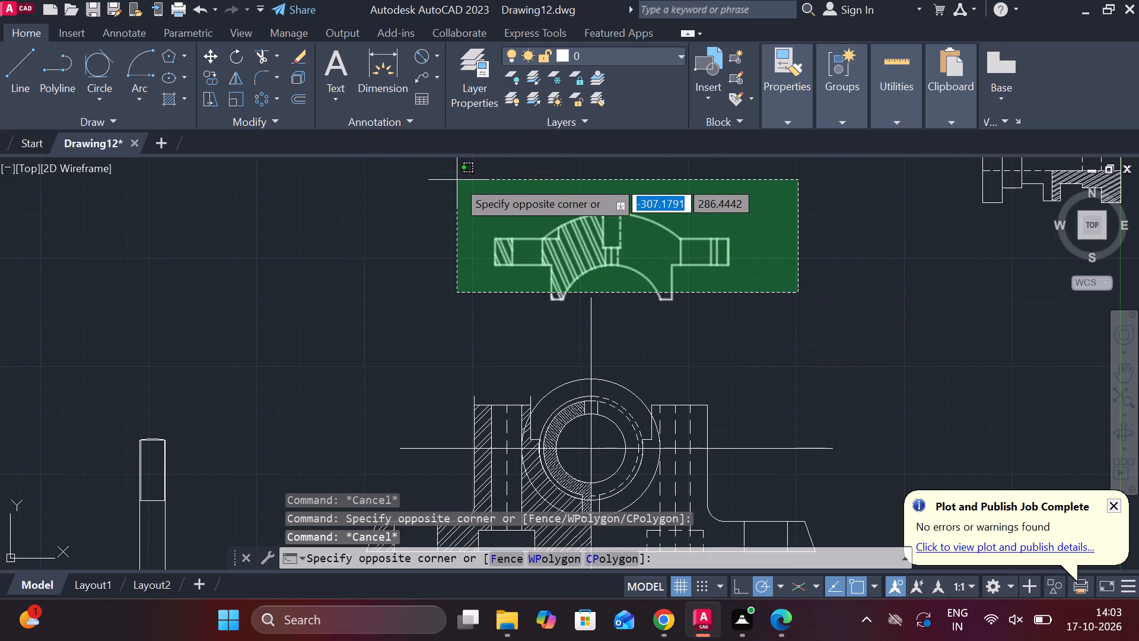
click(448, 191)
key(j)
key(Return)
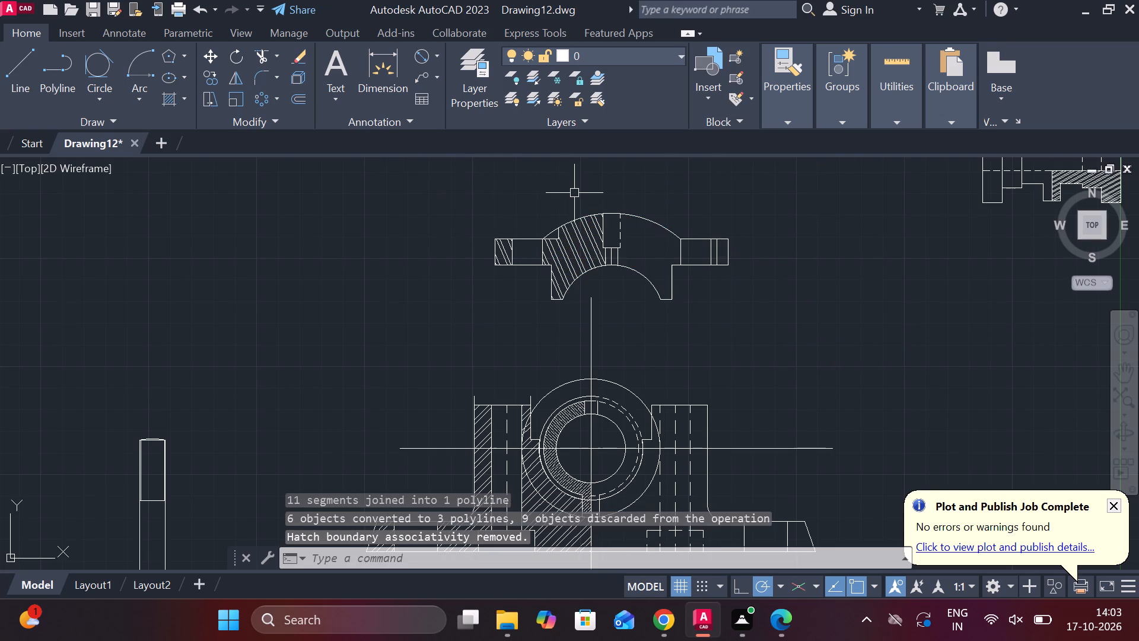
Move the whole undimensioned cap front view, with its hatching, from its inner arc's centre to the common centre of the brasses.
click(463, 186)
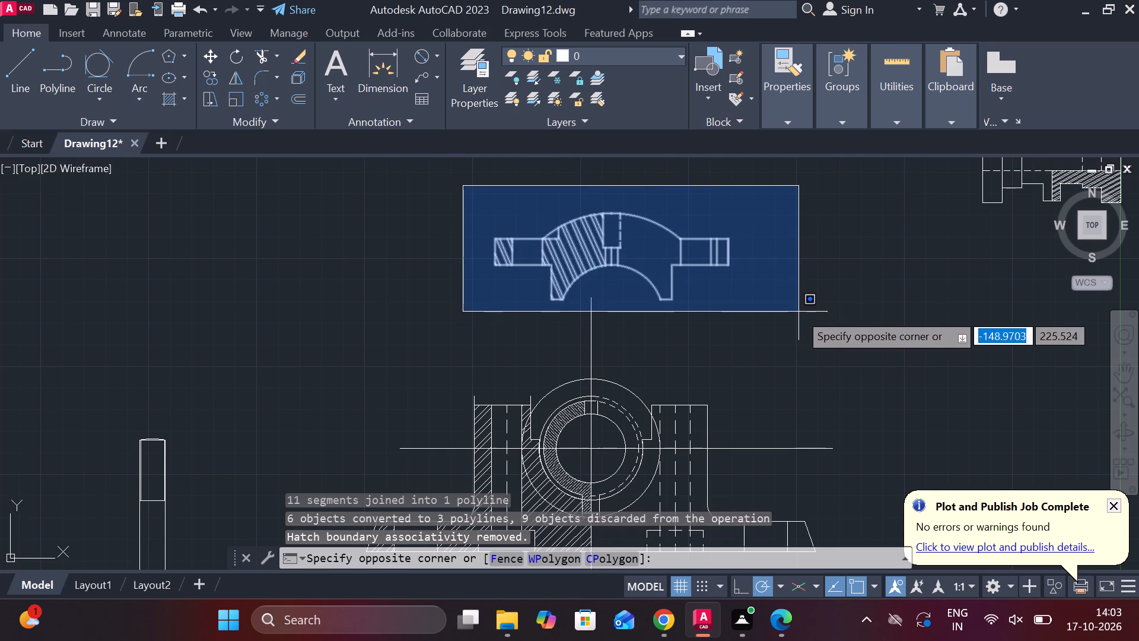
click(797, 319)
key(m)
key(Return)
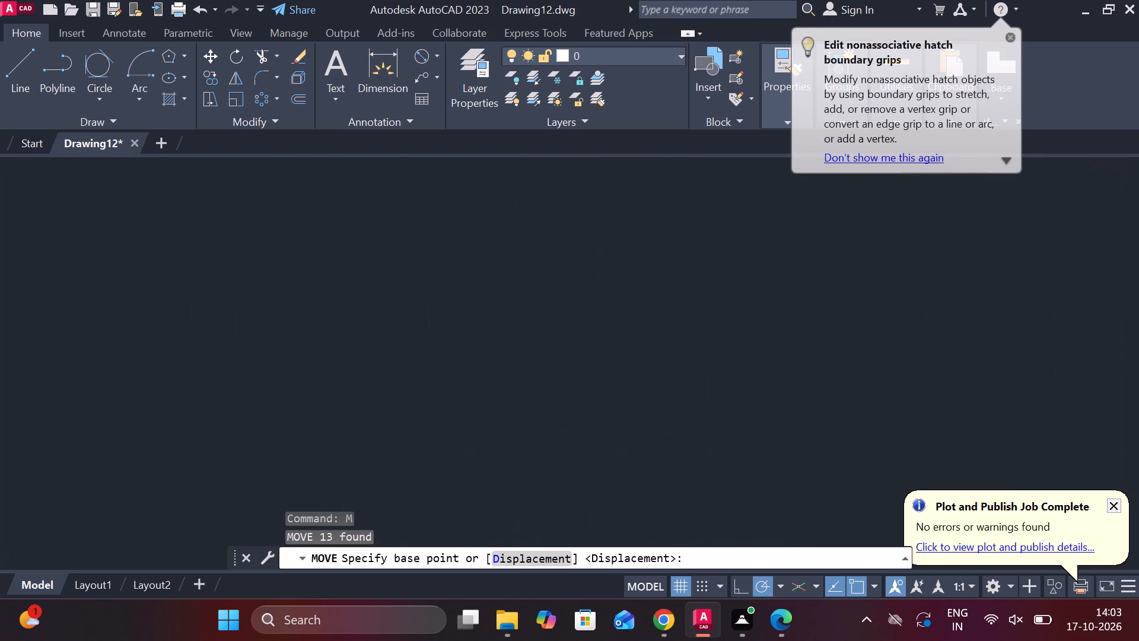
click(614, 318)
middle_drag(583, 335, 589, 270)
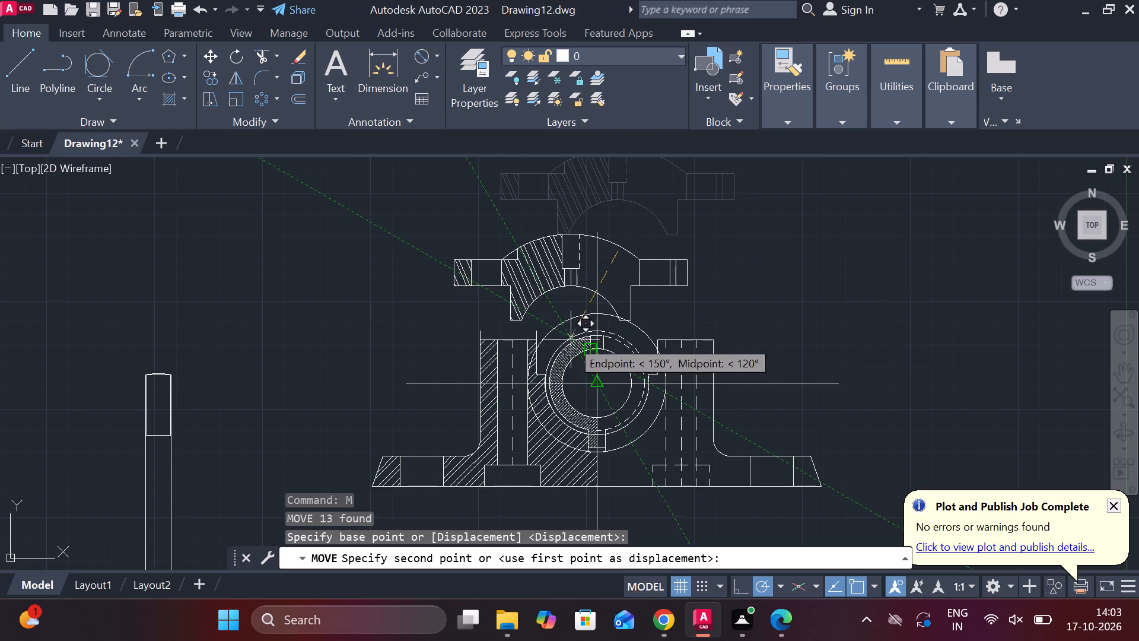
scroll(616, 318, up, 1)
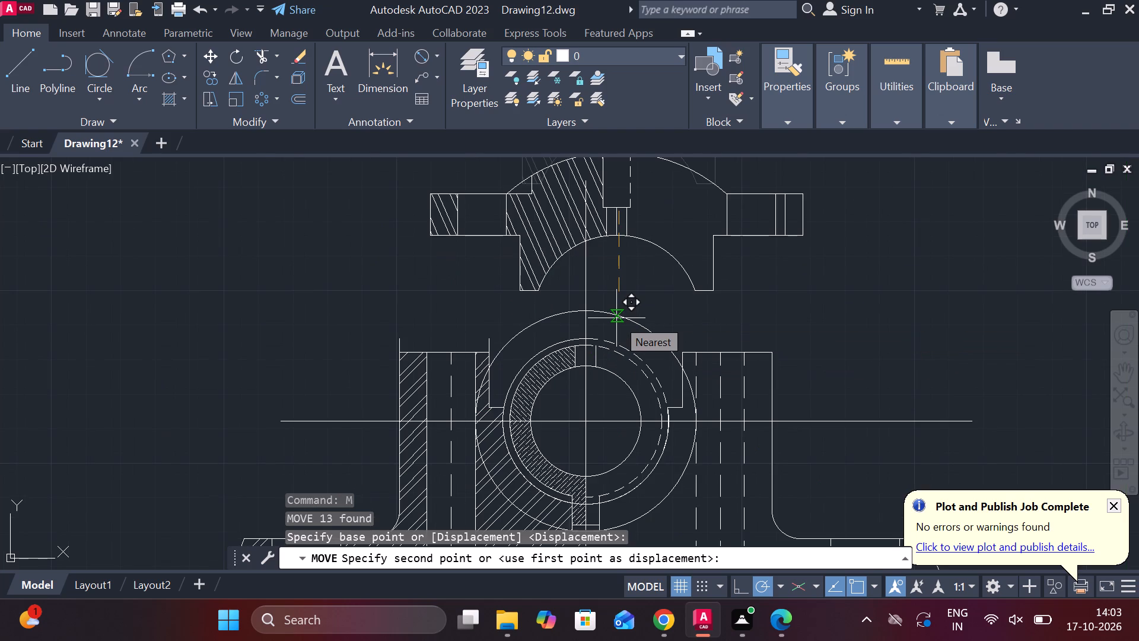
middle_drag(602, 402, 601, 322)
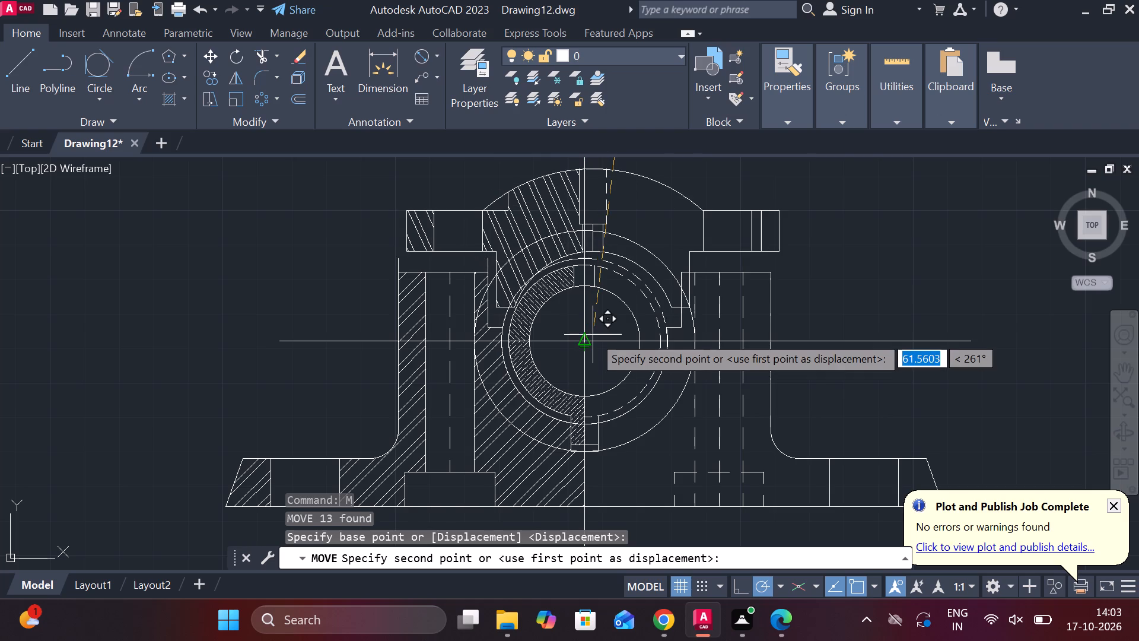
scroll(600, 335, up, 2)
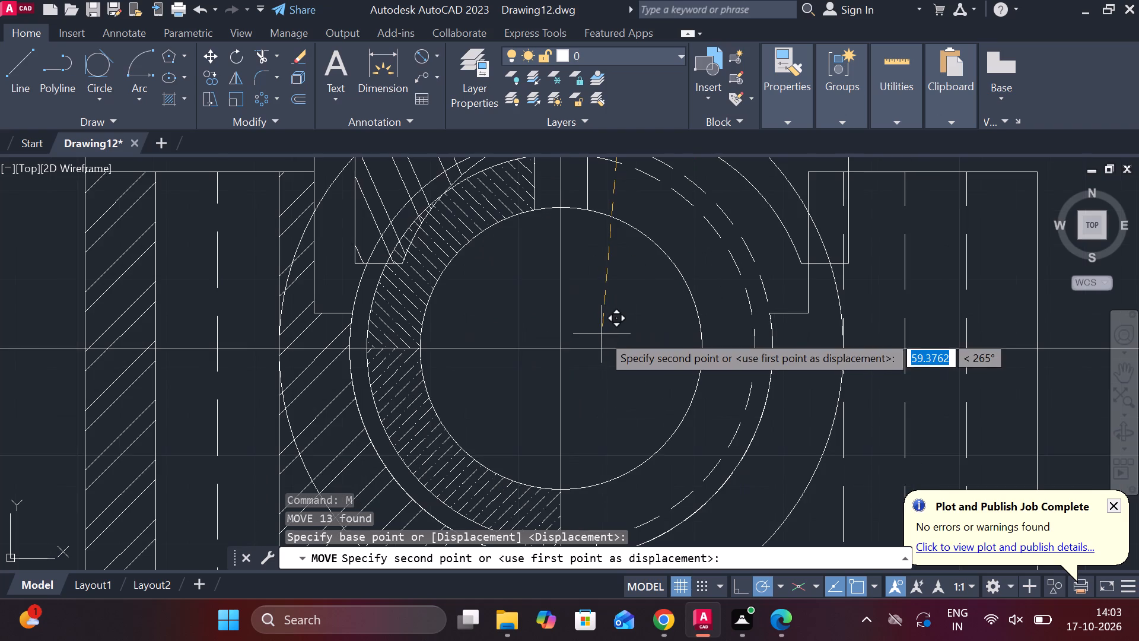
click(565, 348)
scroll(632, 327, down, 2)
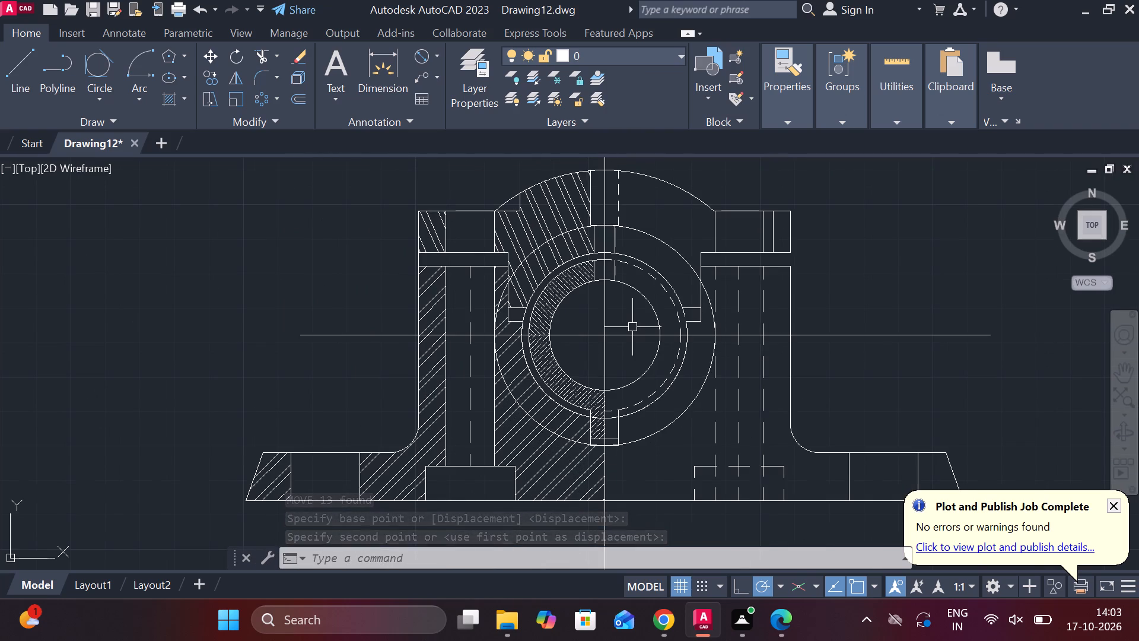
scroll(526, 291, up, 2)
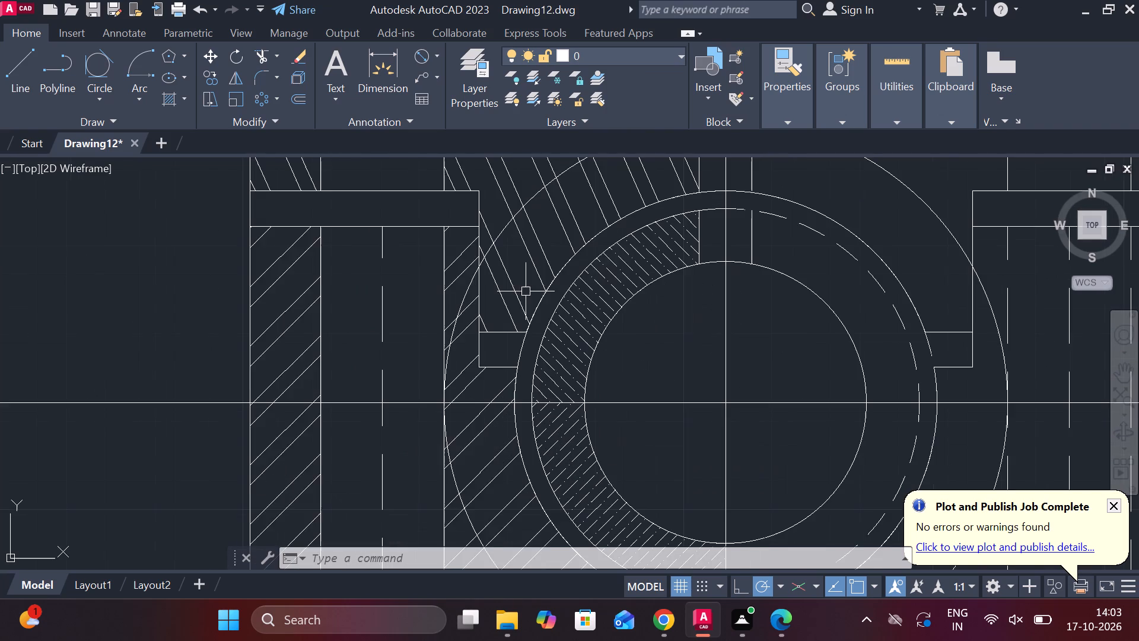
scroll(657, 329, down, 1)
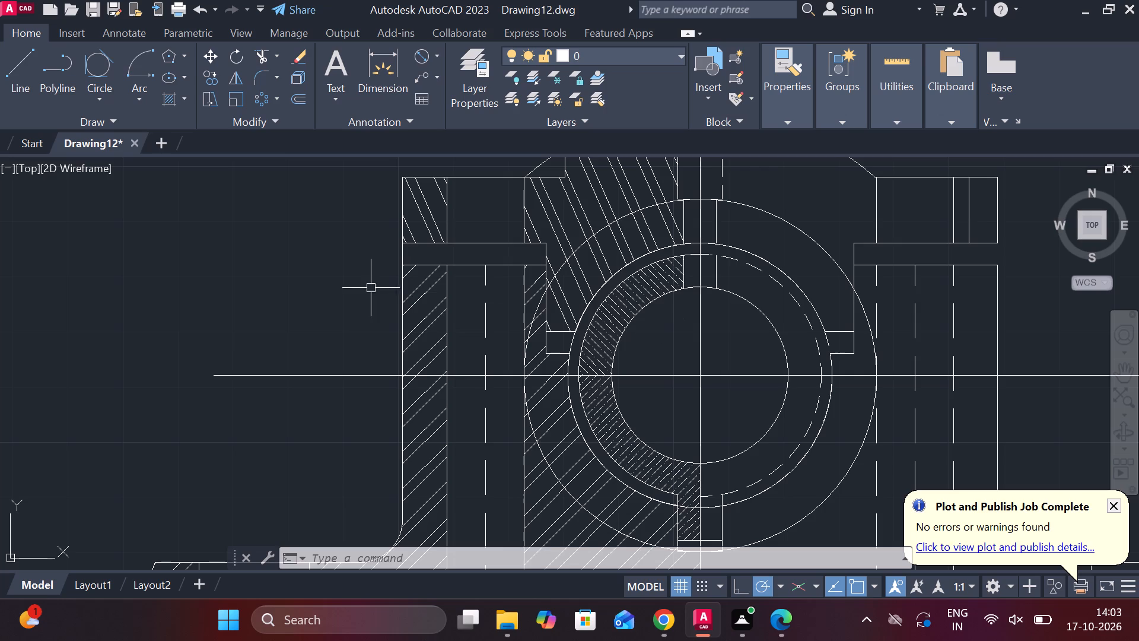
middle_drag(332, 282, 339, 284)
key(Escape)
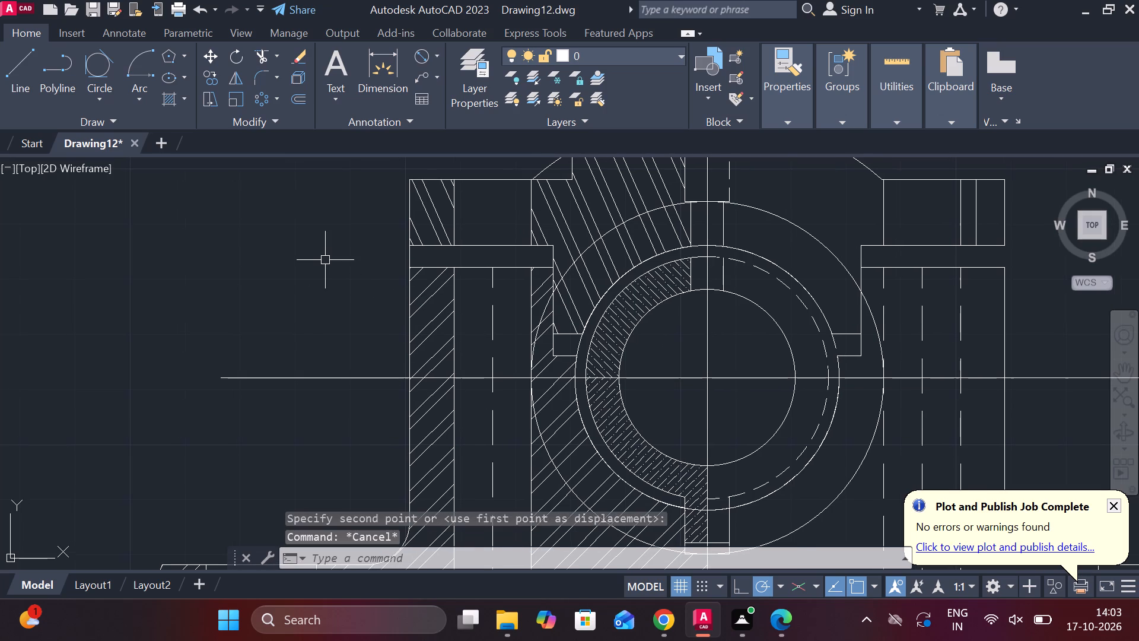
Trim the vertical line pieces across the cap-to-body gap on the hatched half, at the outer edge and inner step.
text(tr)
key(space)
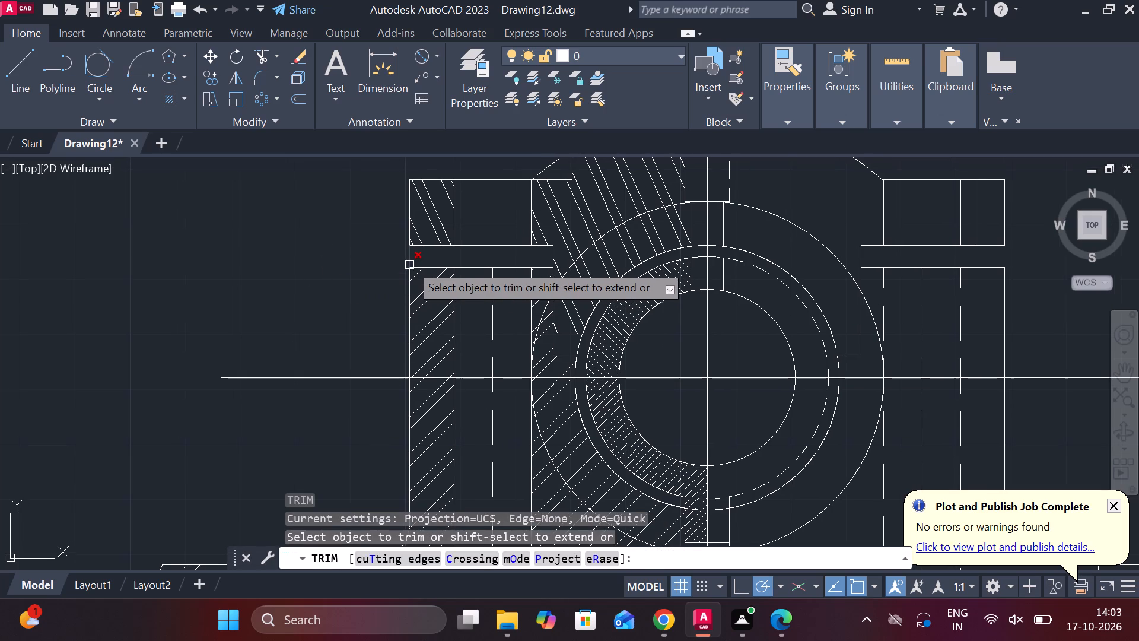
click(409, 264)
scroll(554, 259, up, 1)
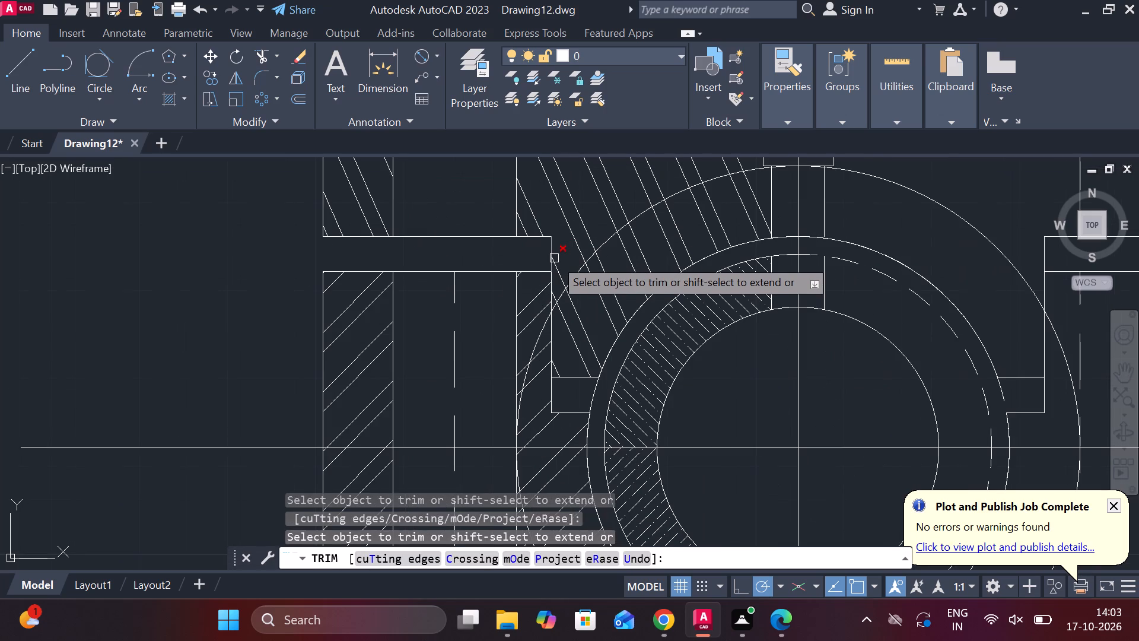
click(554, 258)
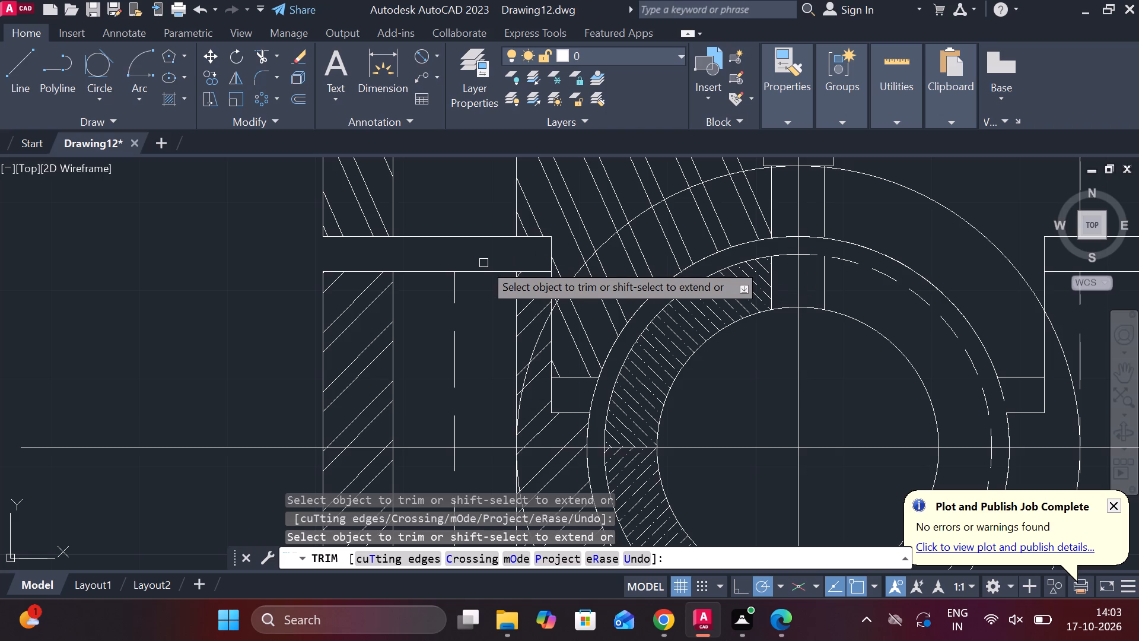
scroll(448, 263, down, 1)
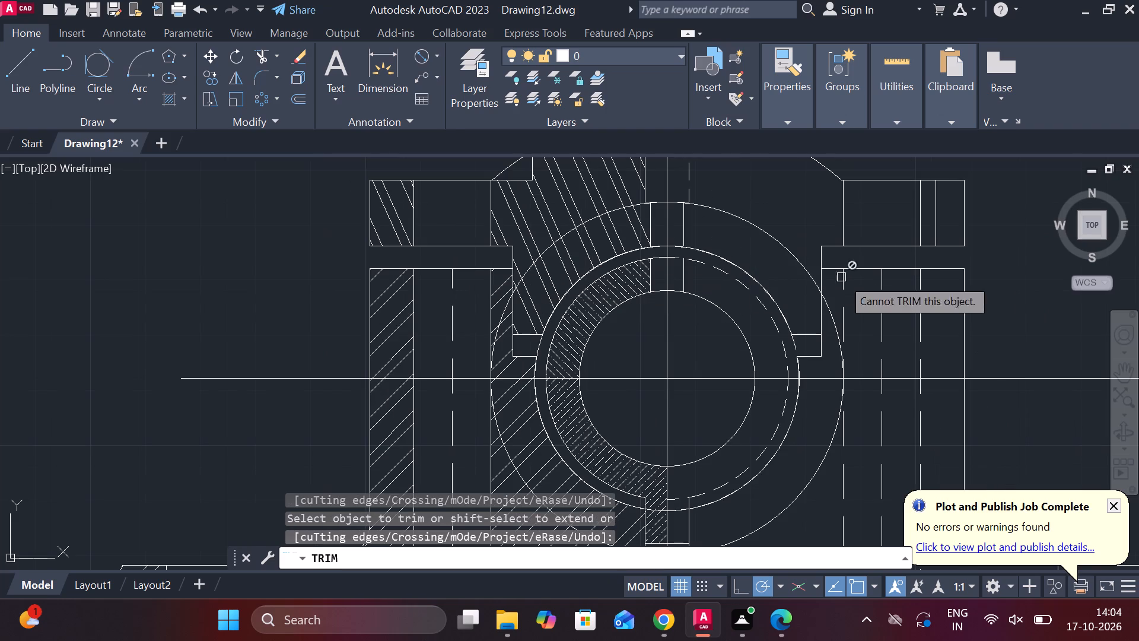
scroll(921, 265, down, 1)
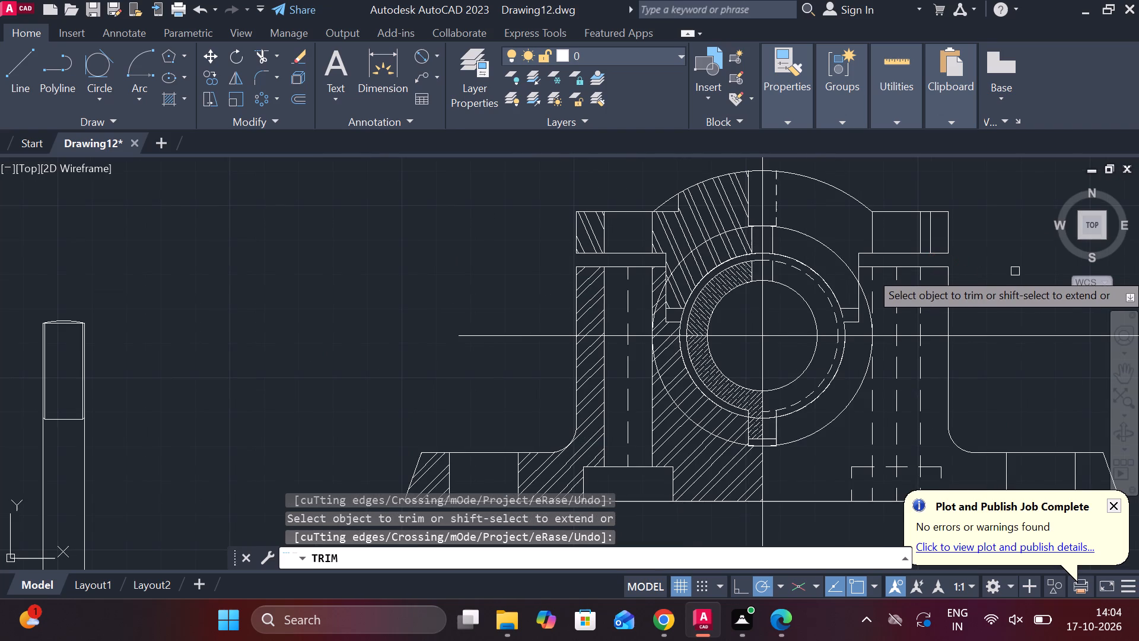
middle_drag(1004, 271, 920, 226)
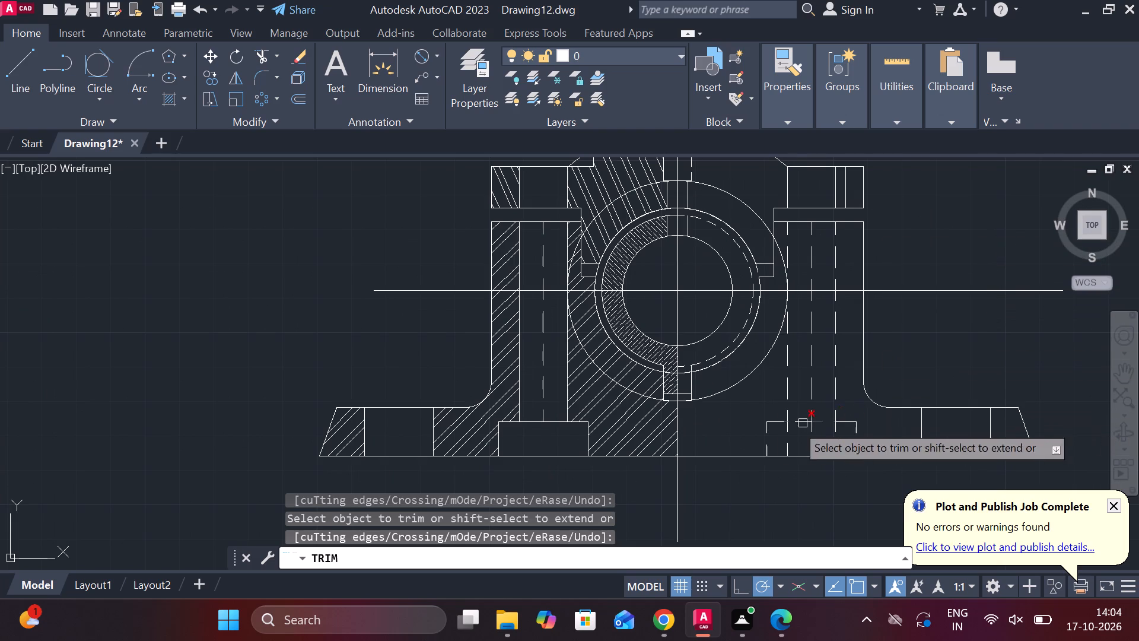
scroll(946, 234, down, 1)
scroll(815, 172, up, 2)
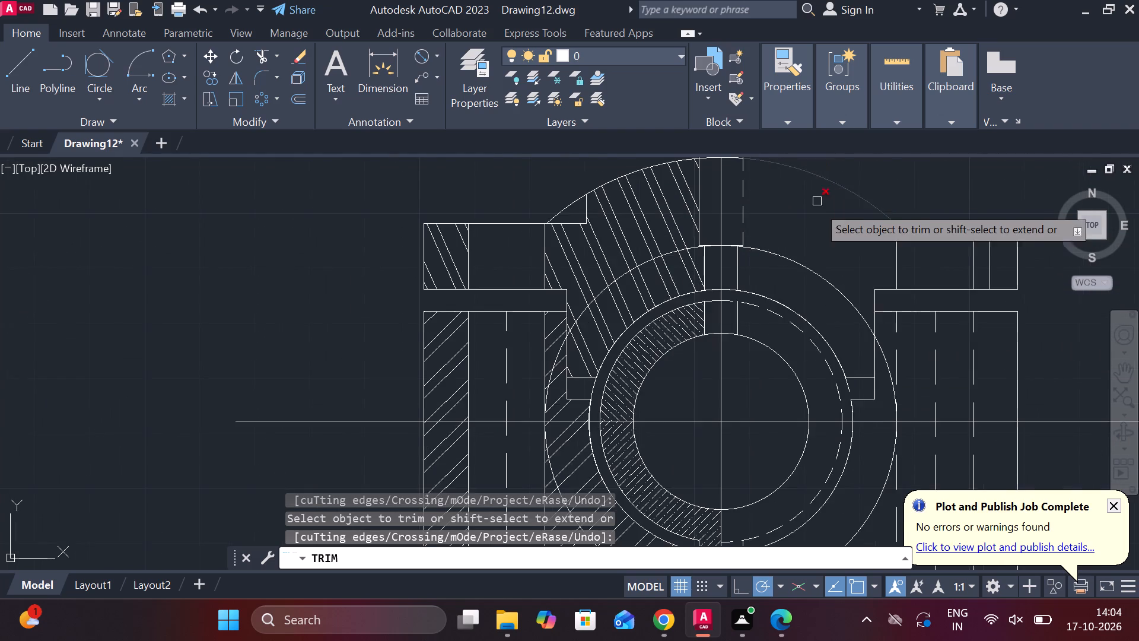
scroll(806, 218, up, 1)
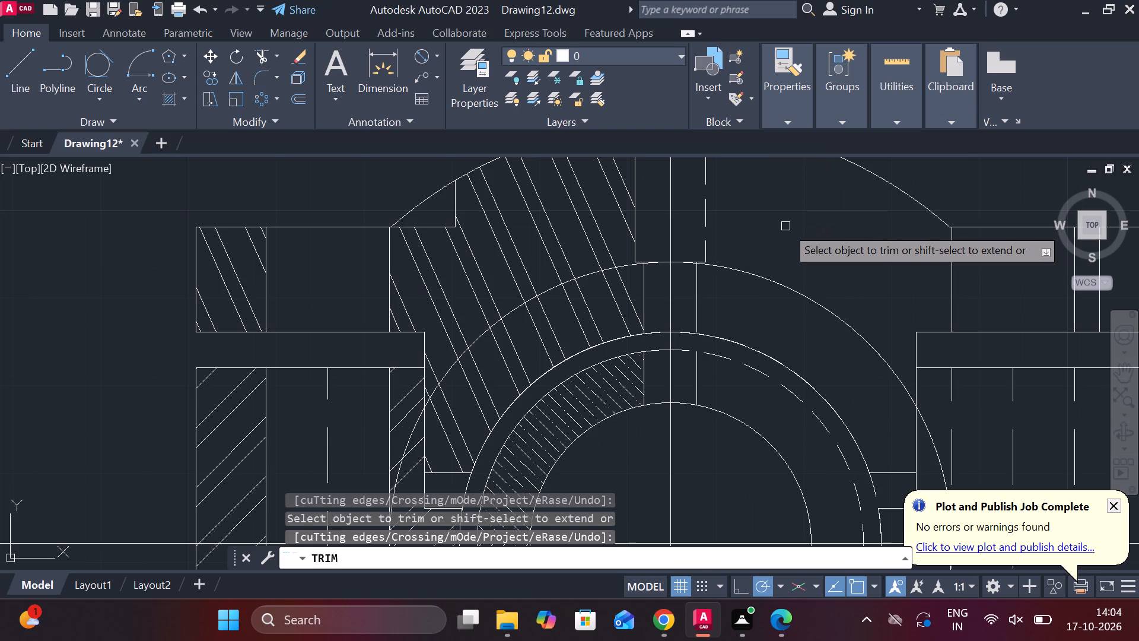
scroll(785, 226, down, 2)
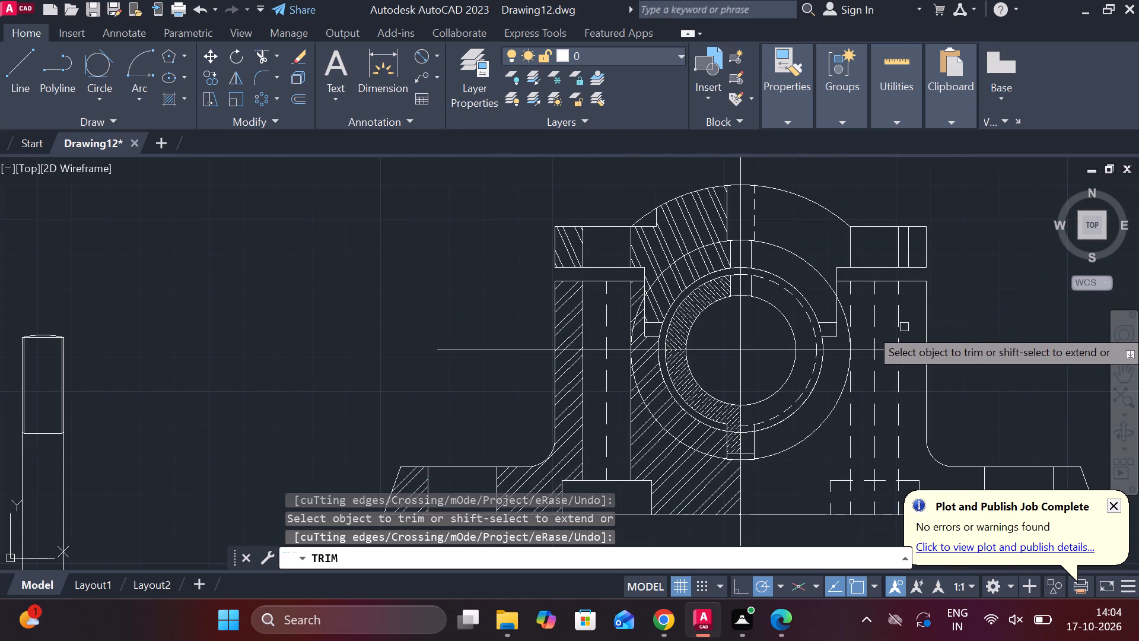
middle_drag(859, 191, 796, 156)
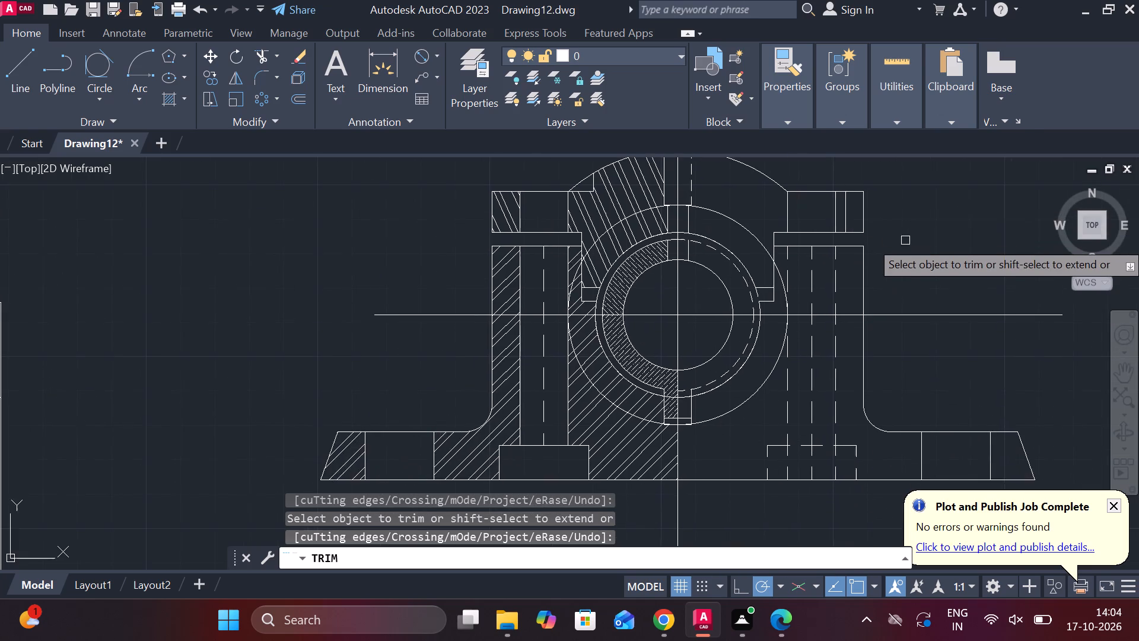
scroll(905, 240, up, 2)
key(Escape)
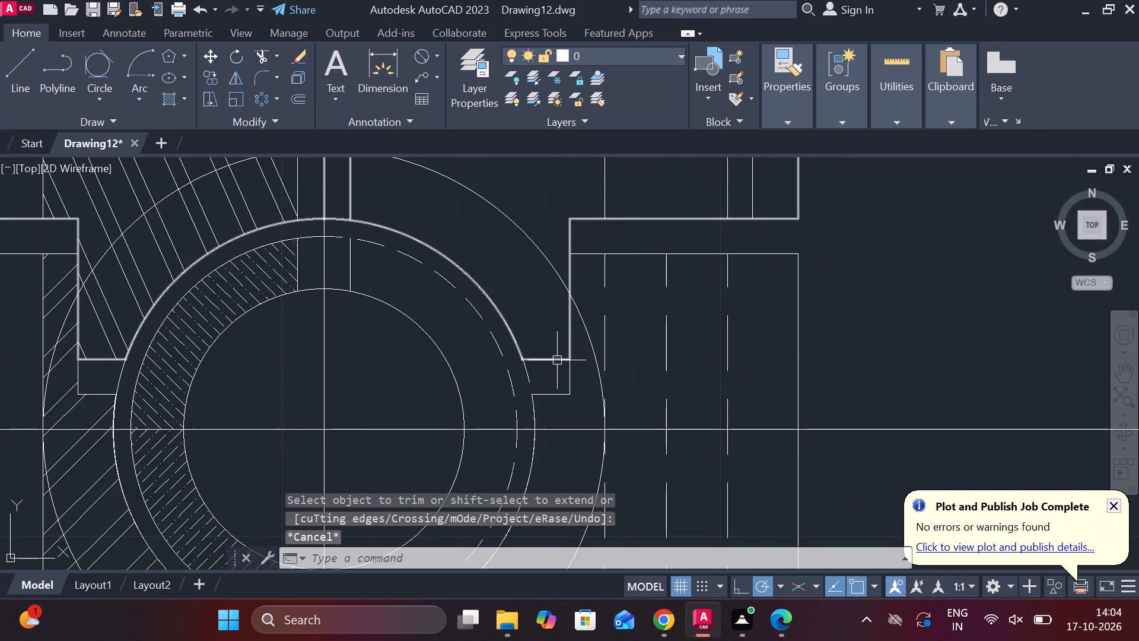
Explode the cap front view's joined outline polyline into separate segments.
click(556, 358)
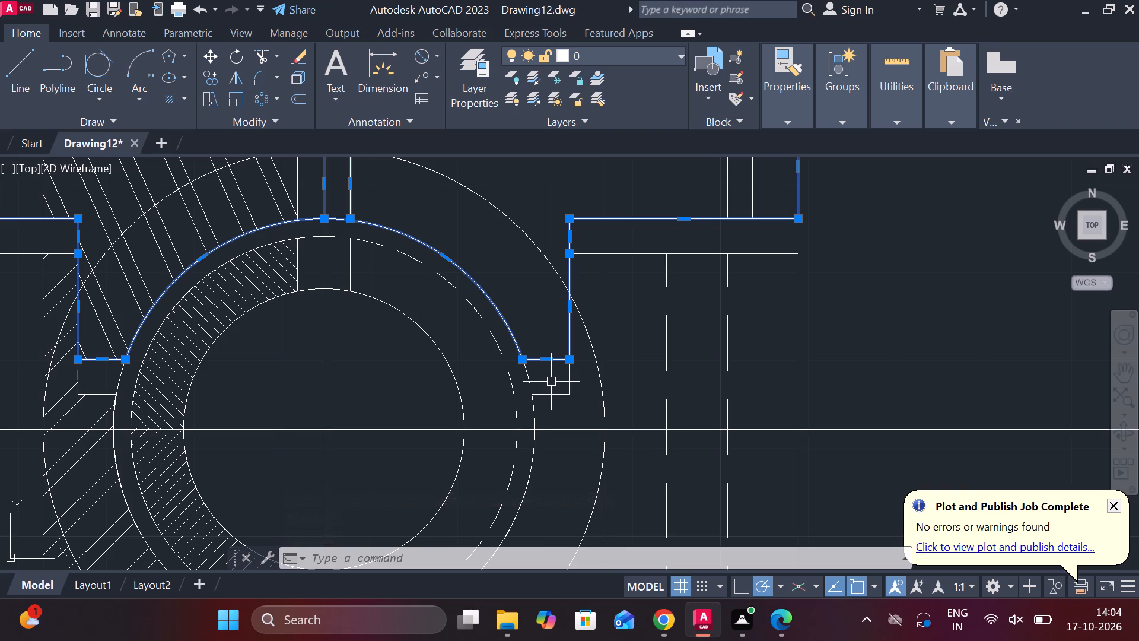
scroll(744, 347, down, 1)
key(Escape)
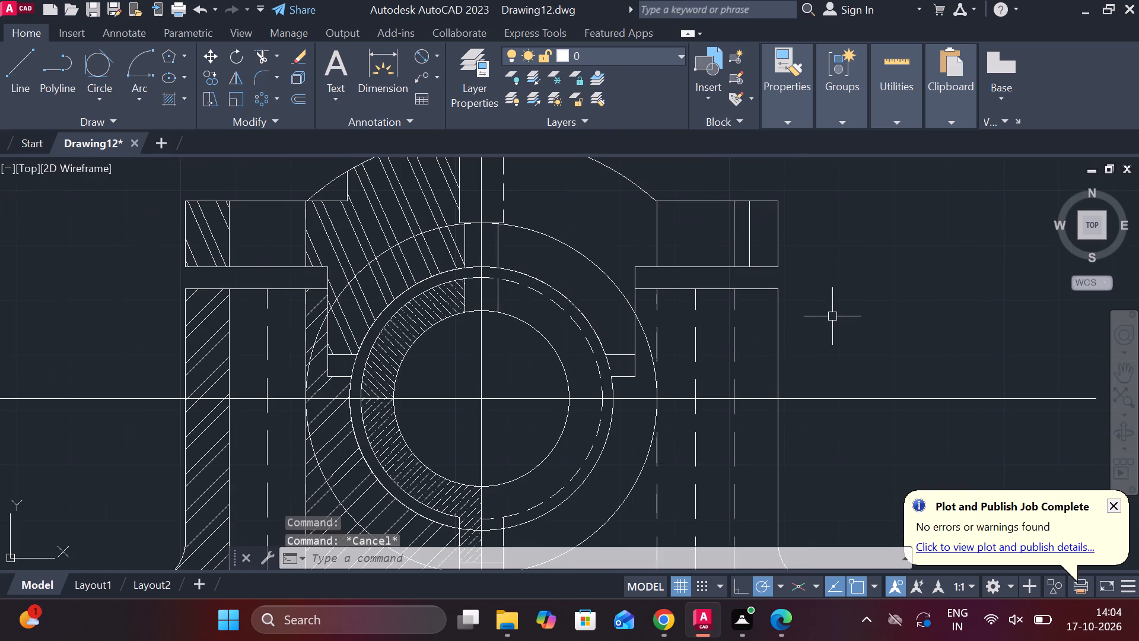
click(647, 269)
key(Escape)
click(647, 269)
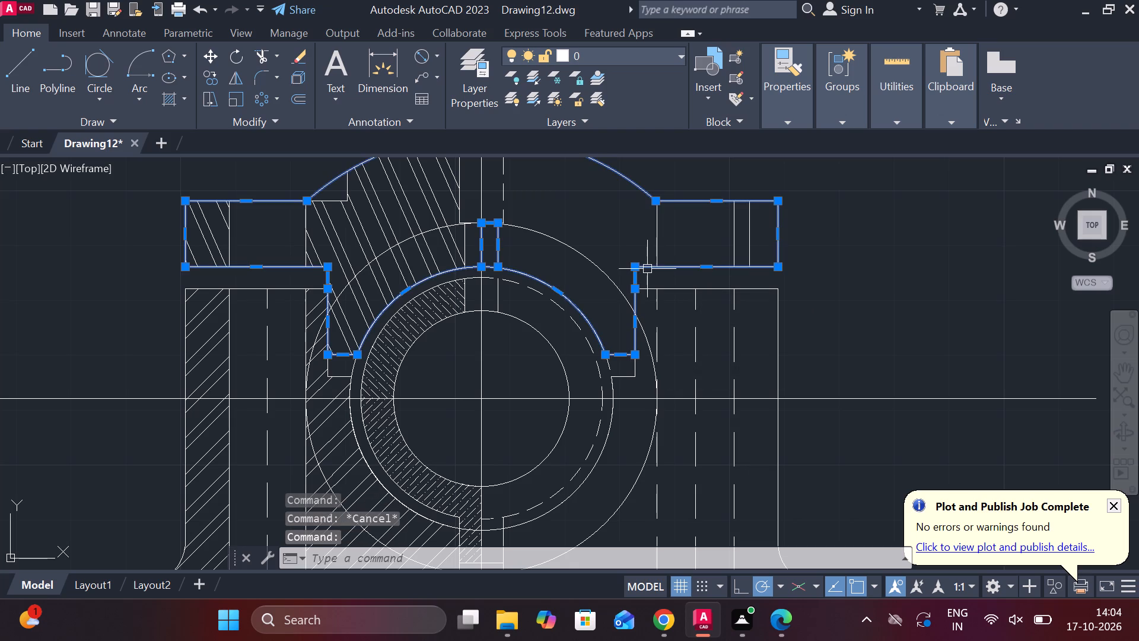
key(Escape)
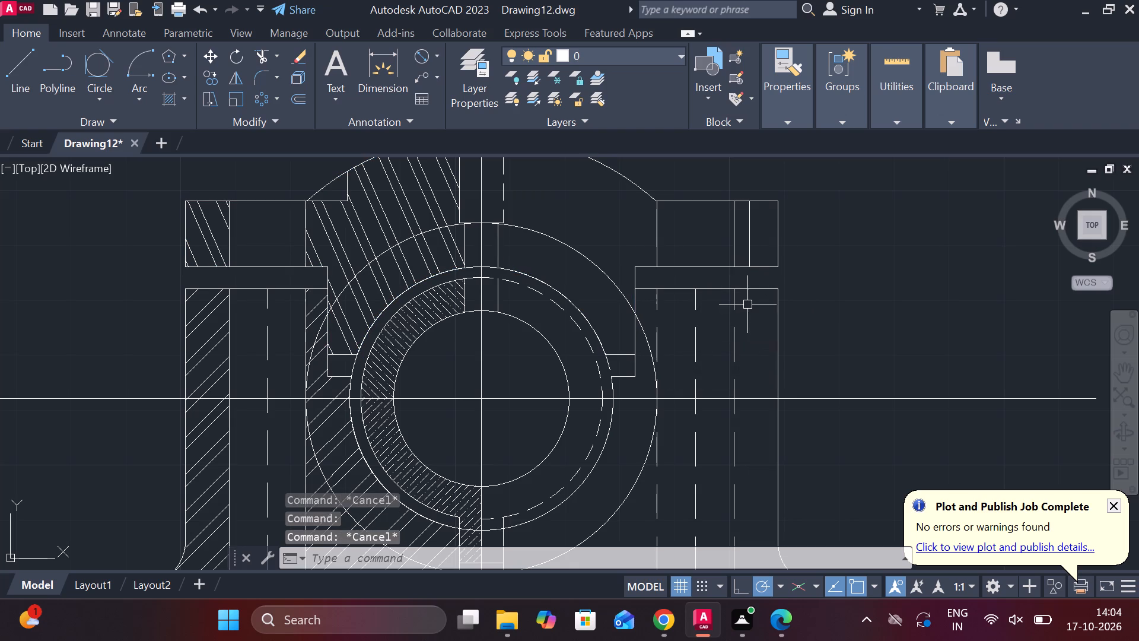
key(t)
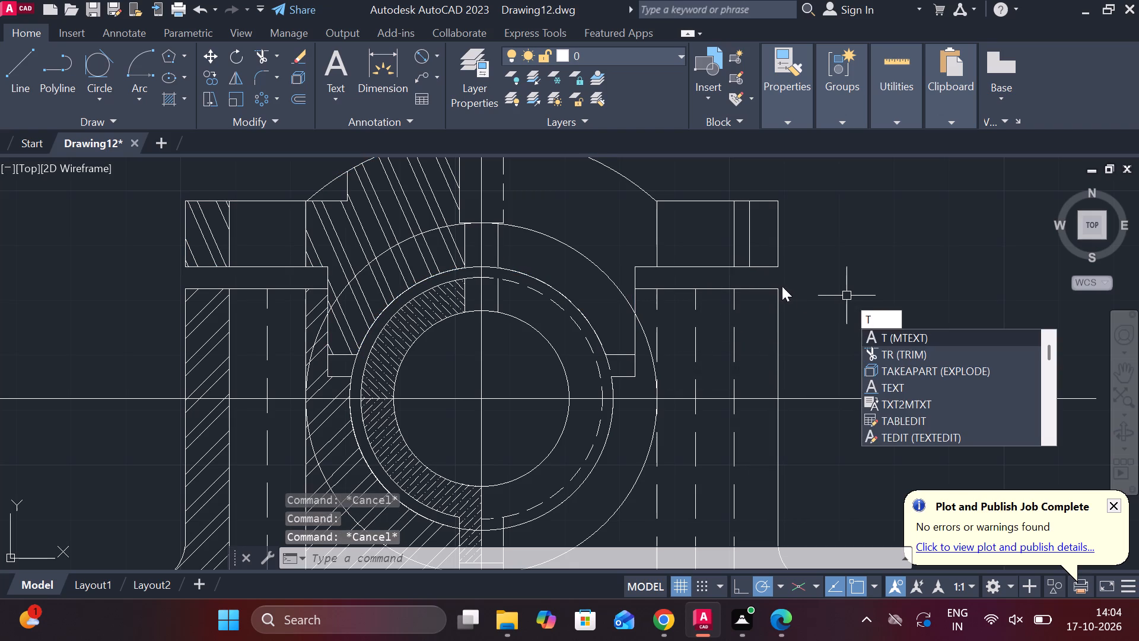
key(Escape)
click(701, 268)
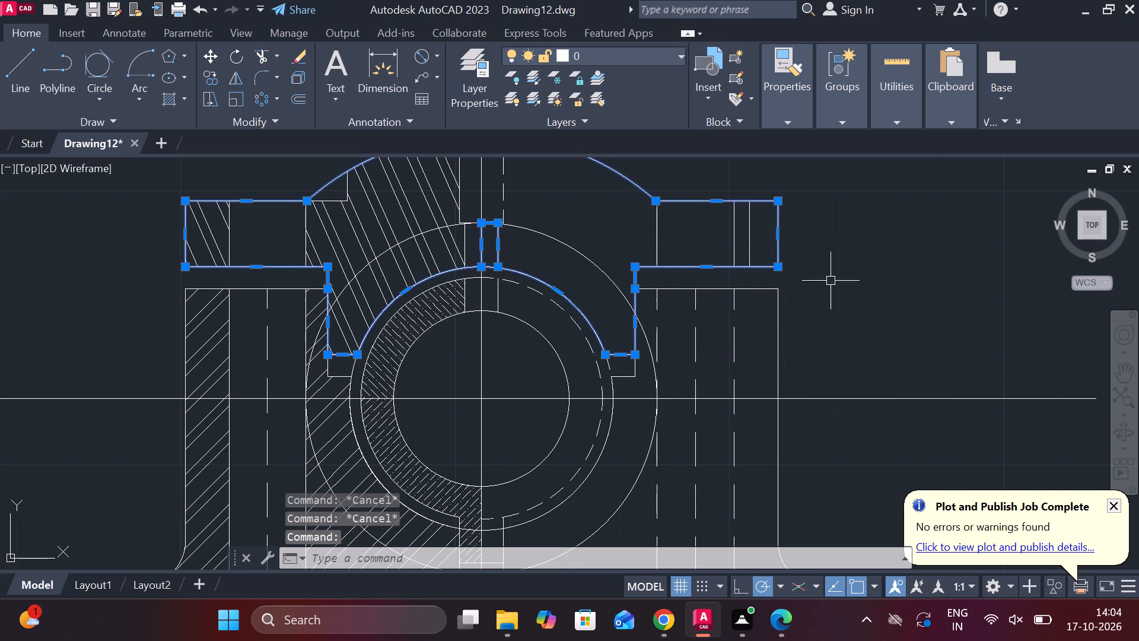
text(ex)
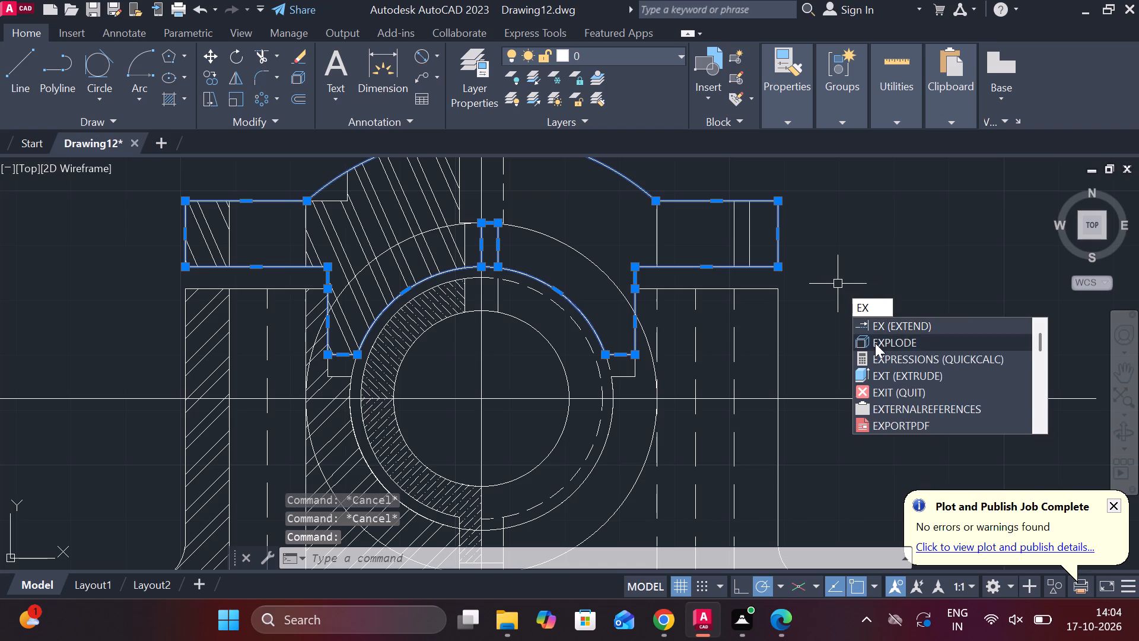
click(875, 343)
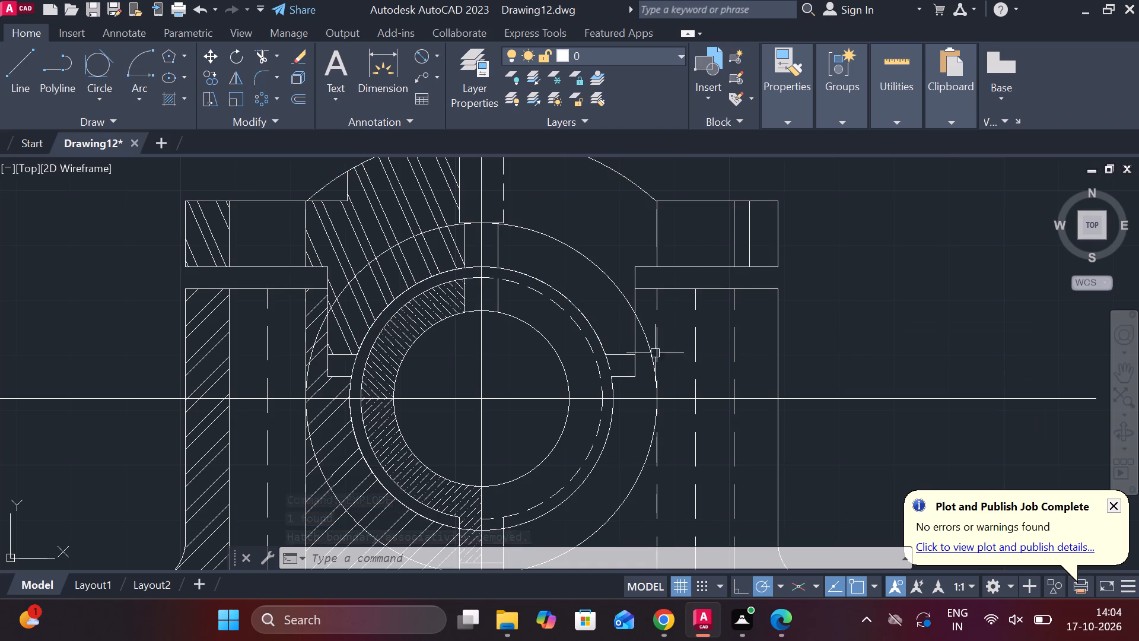
Set the DASHED linetype on the cap lip's bottom edge and the body recess's side and bottom edges on the unhatched half.
click(635, 345)
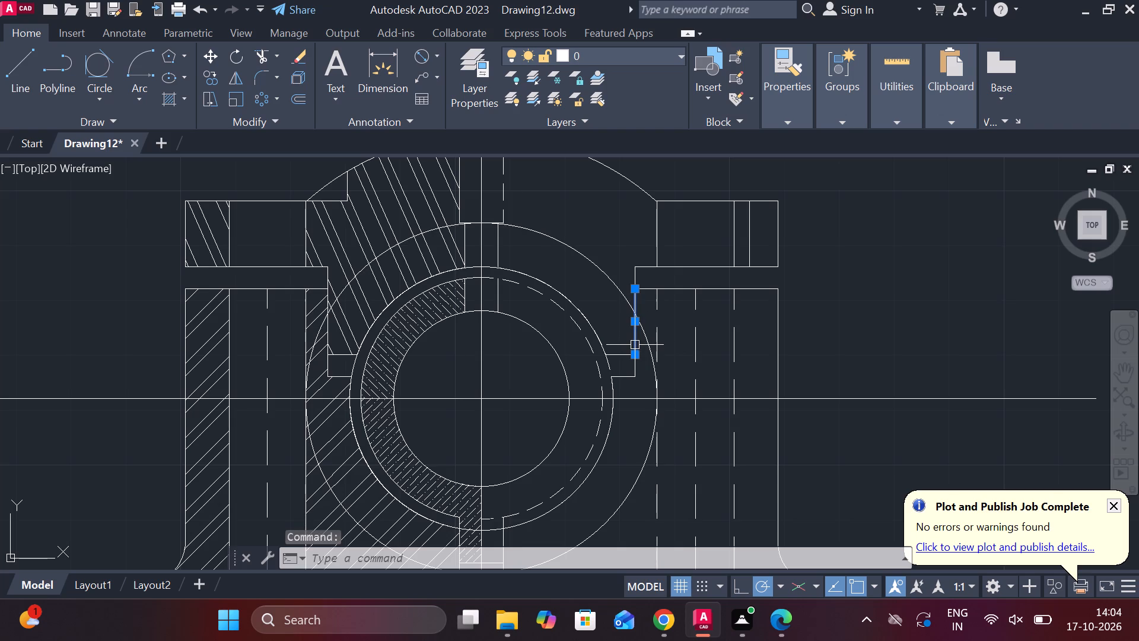
key(Escape)
scroll(637, 340, up, 2)
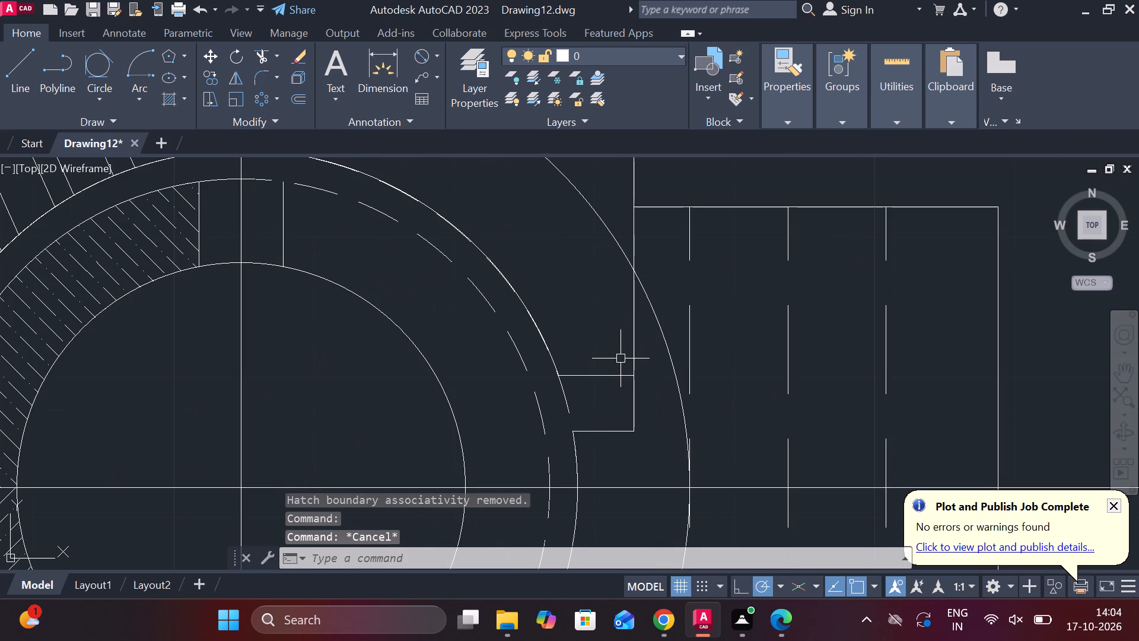
click(618, 371)
key(Escape)
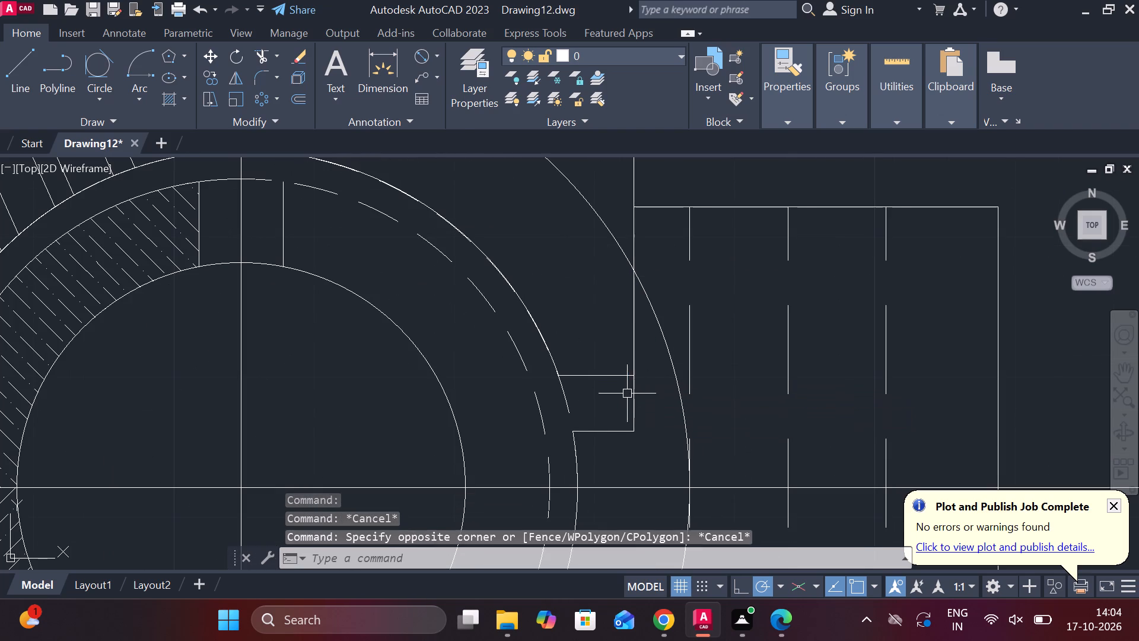
click(619, 379)
click(634, 399)
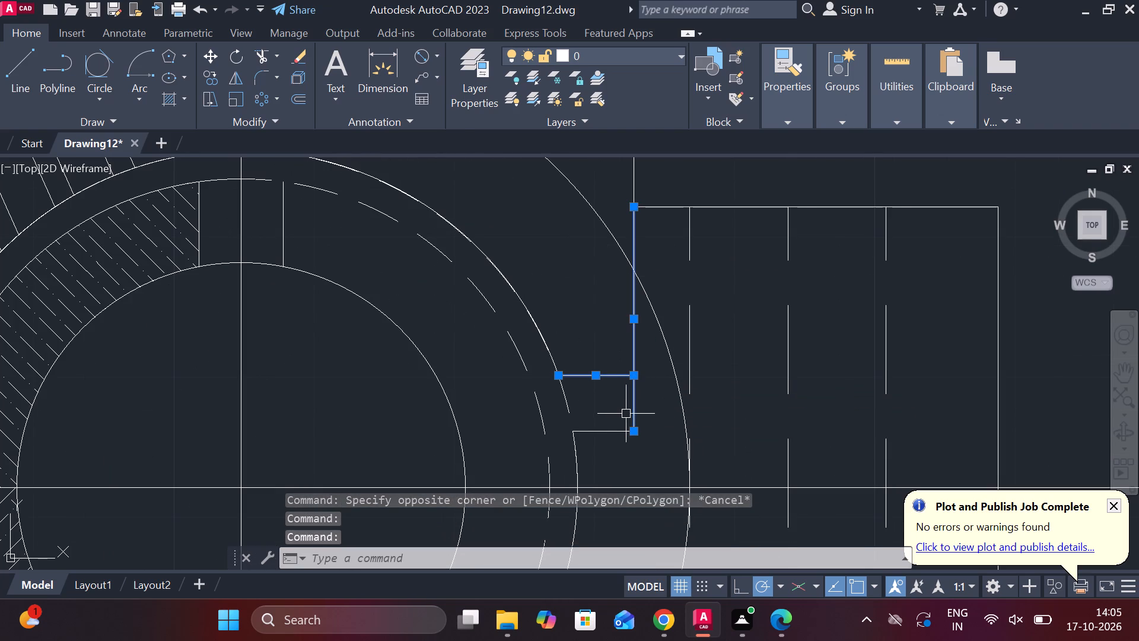
click(605, 436)
click(605, 430)
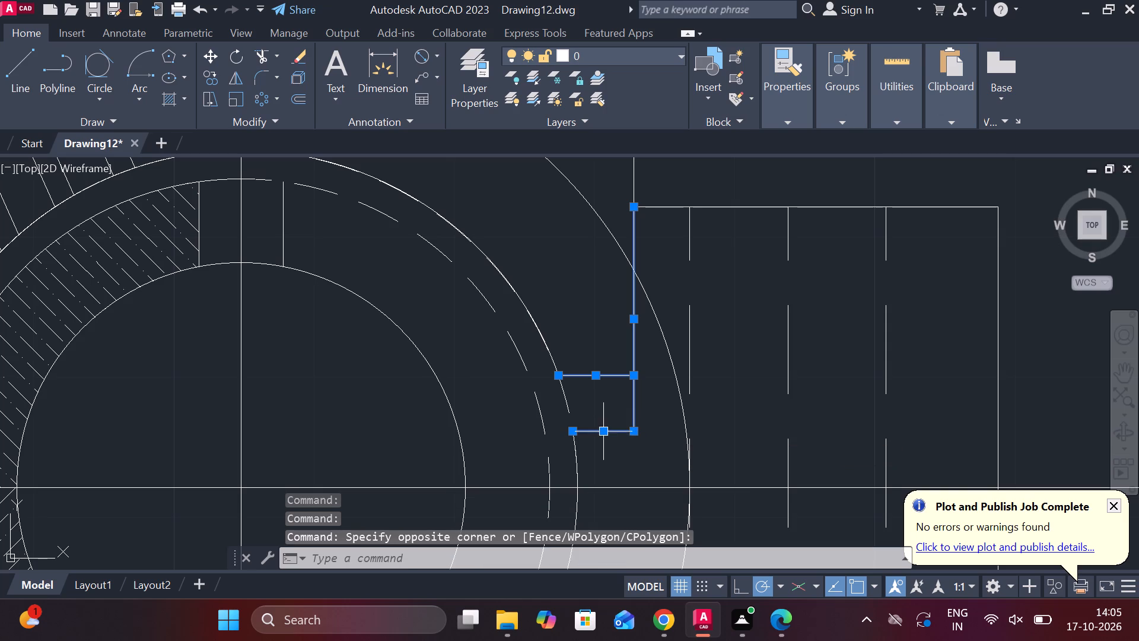
click(781, 123)
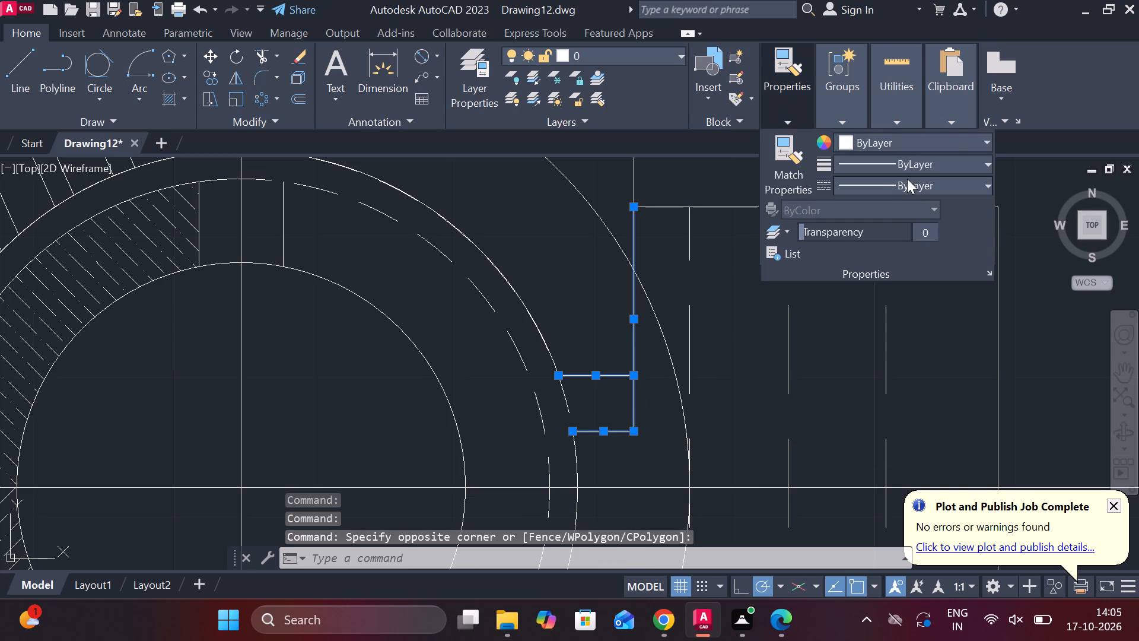
click(911, 185)
click(886, 269)
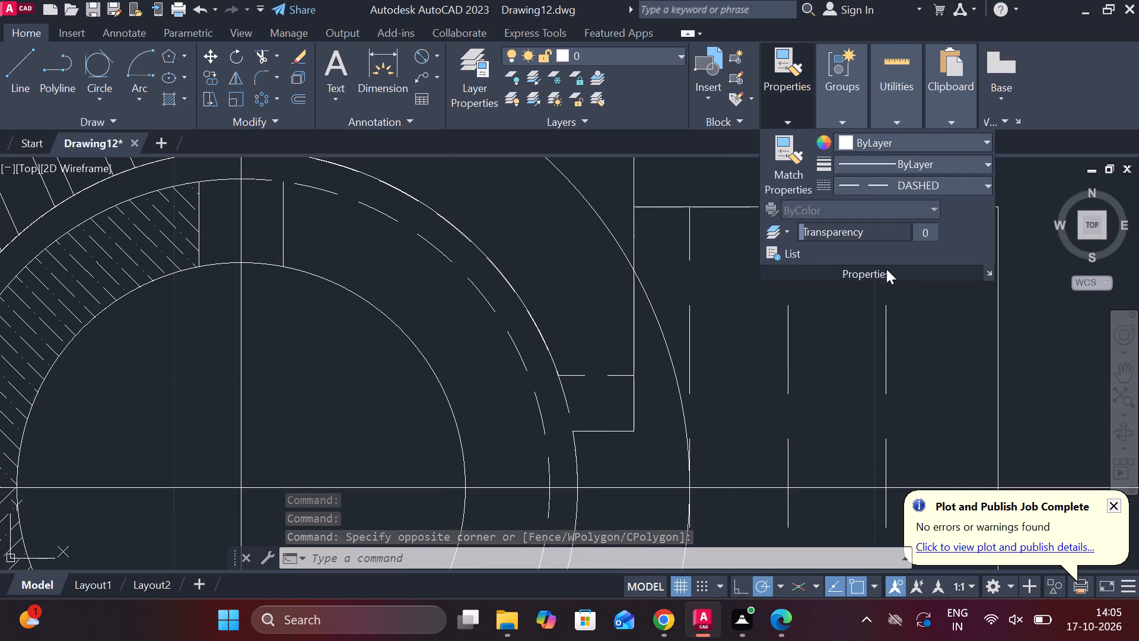
key(Escape)
Set the DASHED linetype on the cap lip's vertical side edge inside the body recess on the unhatched half.
scroll(666, 274, down, 1)
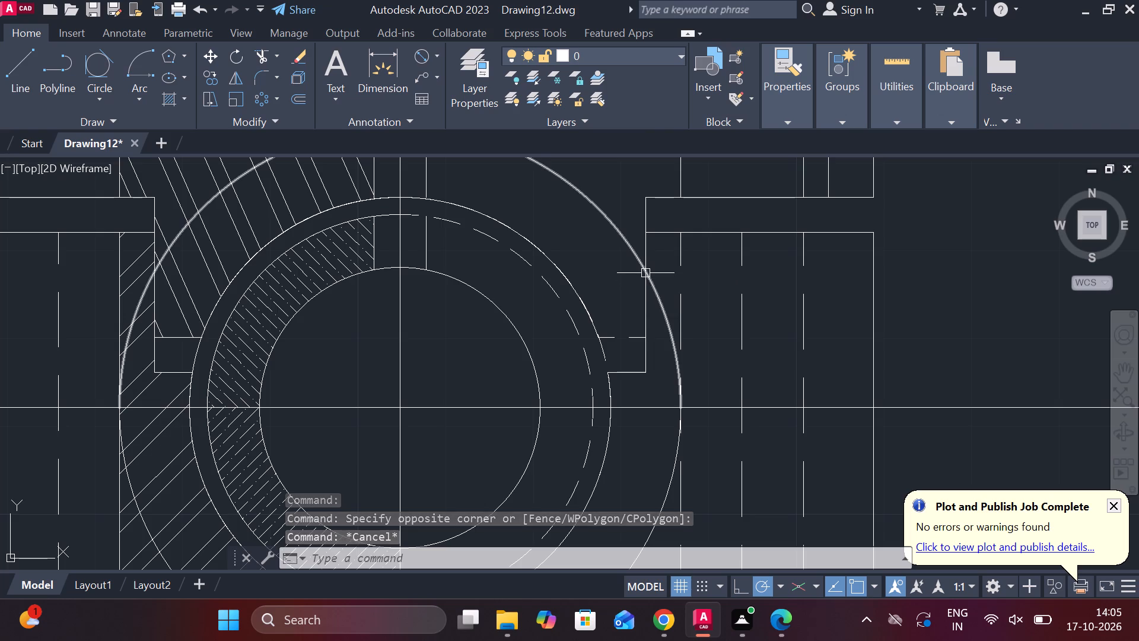
click(646, 253)
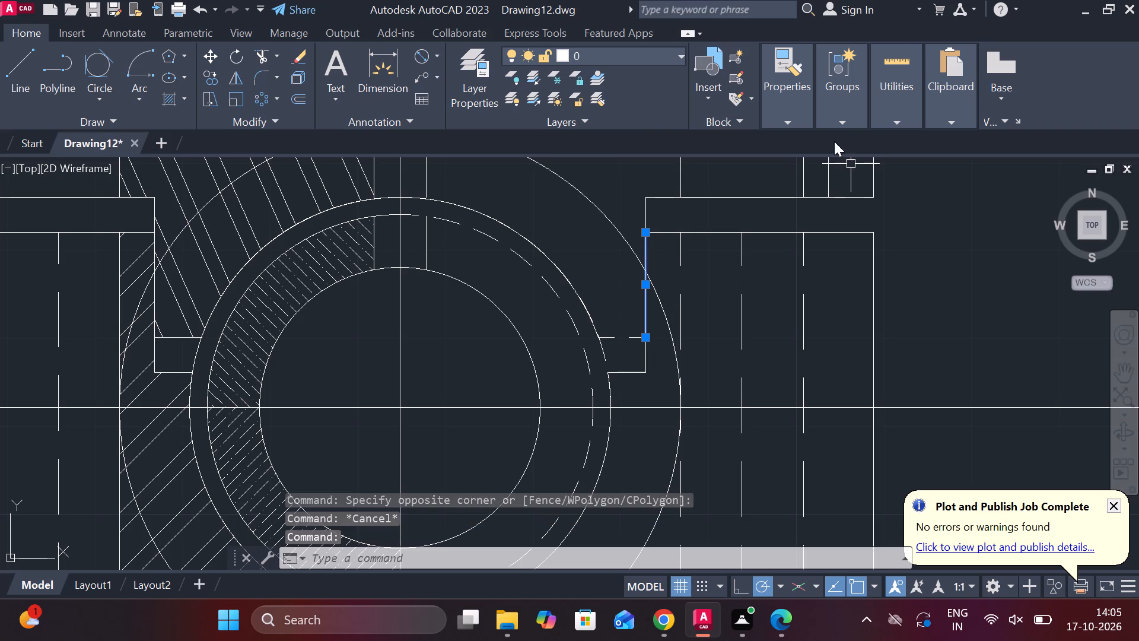
click(788, 124)
click(938, 181)
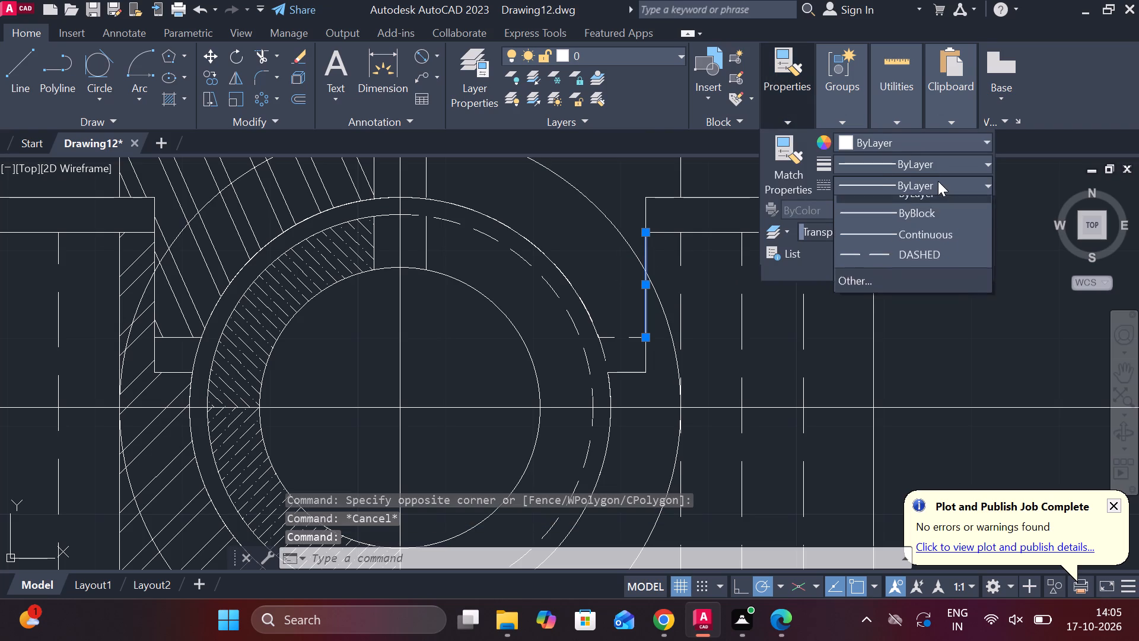
click(863, 274)
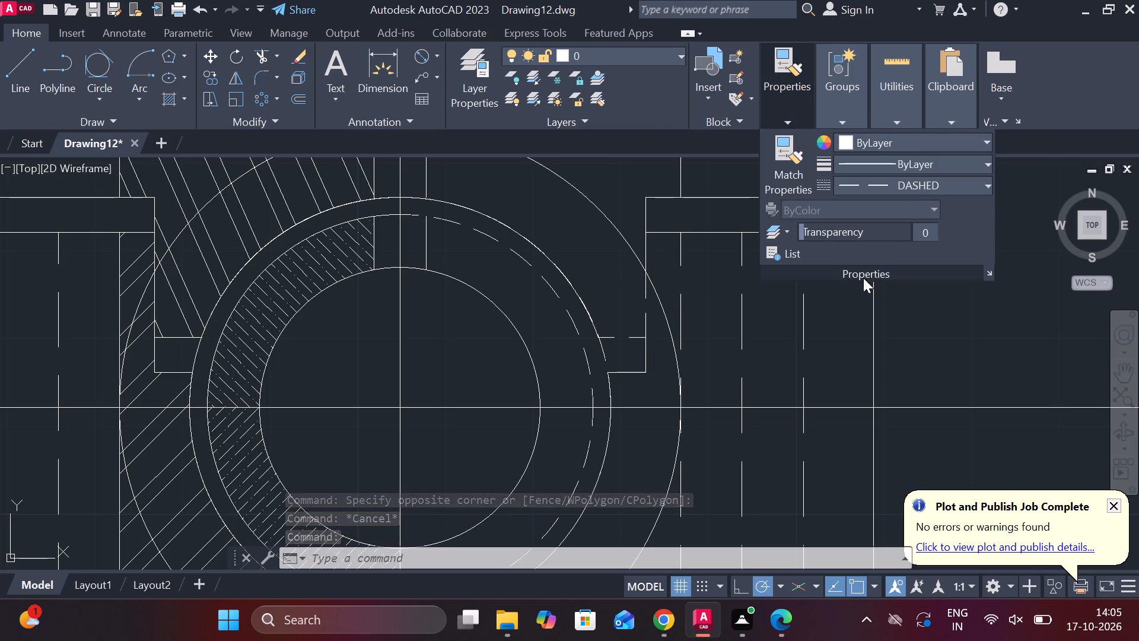
key(Escape)
scroll(874, 313, down, 1)
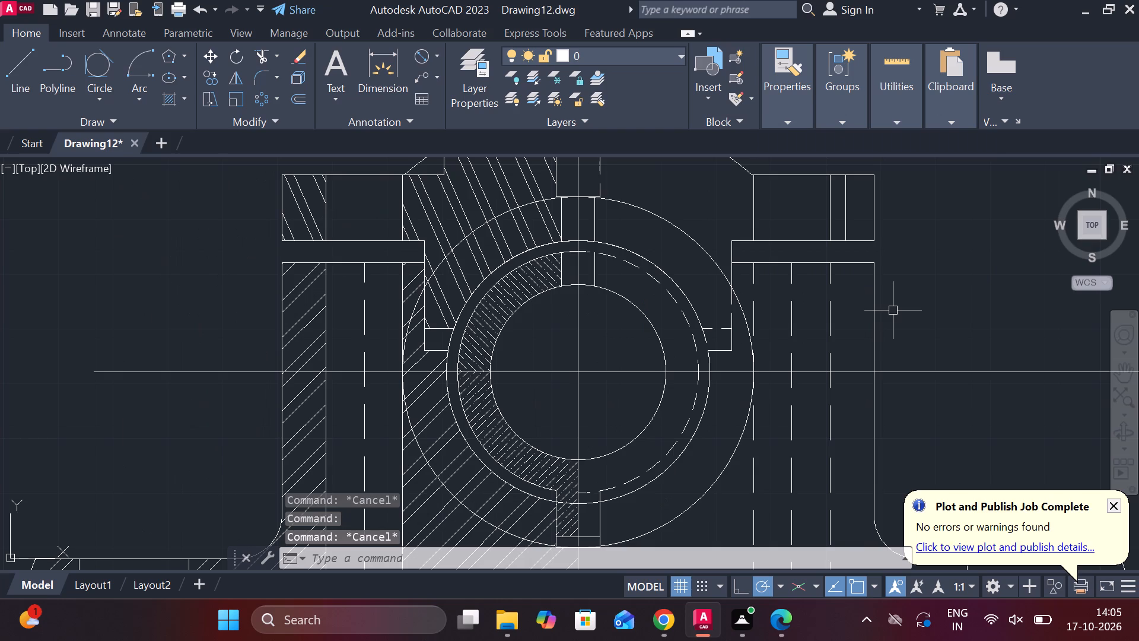
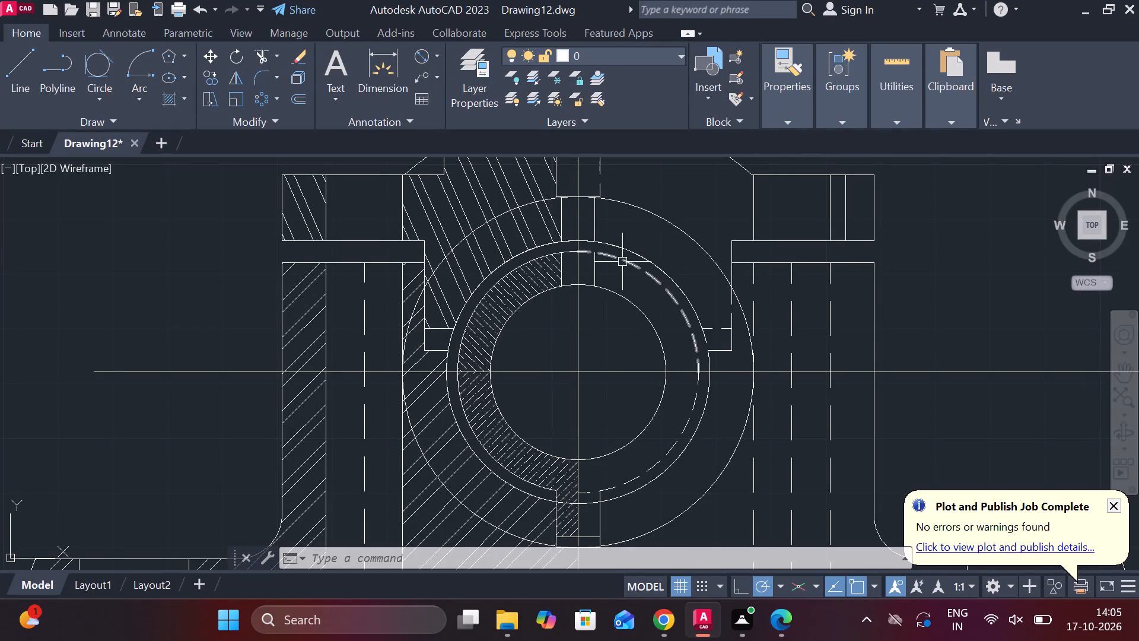
Erase the overlapping quarter arc lying on the cap's bore arc, above the centre line on the unhatched half.
scroll(666, 257, up, 2)
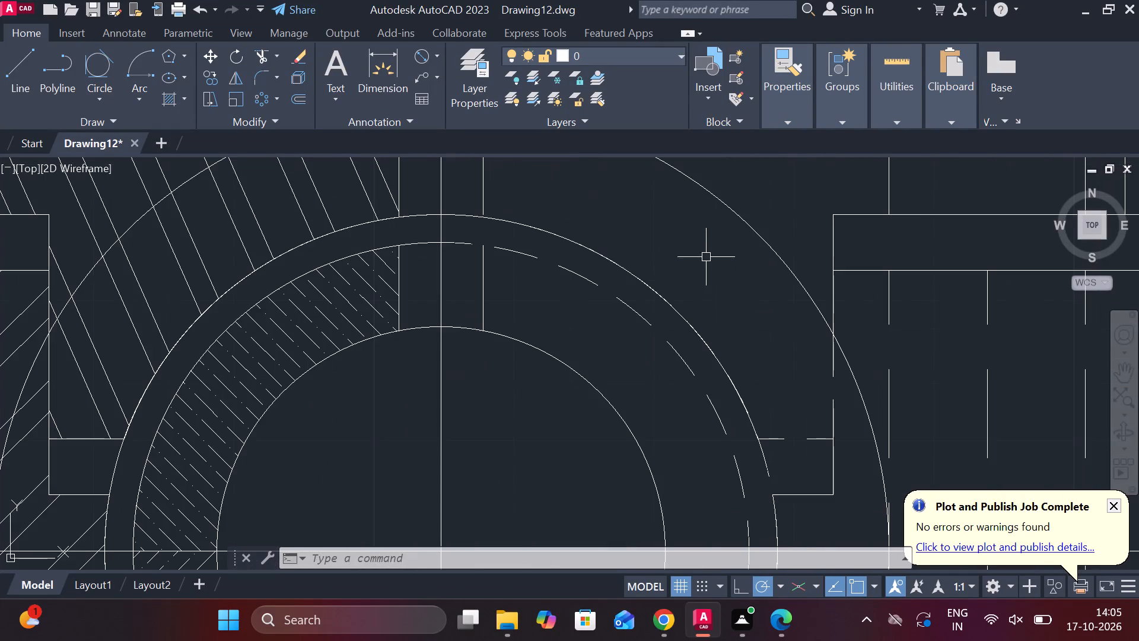
click(664, 302)
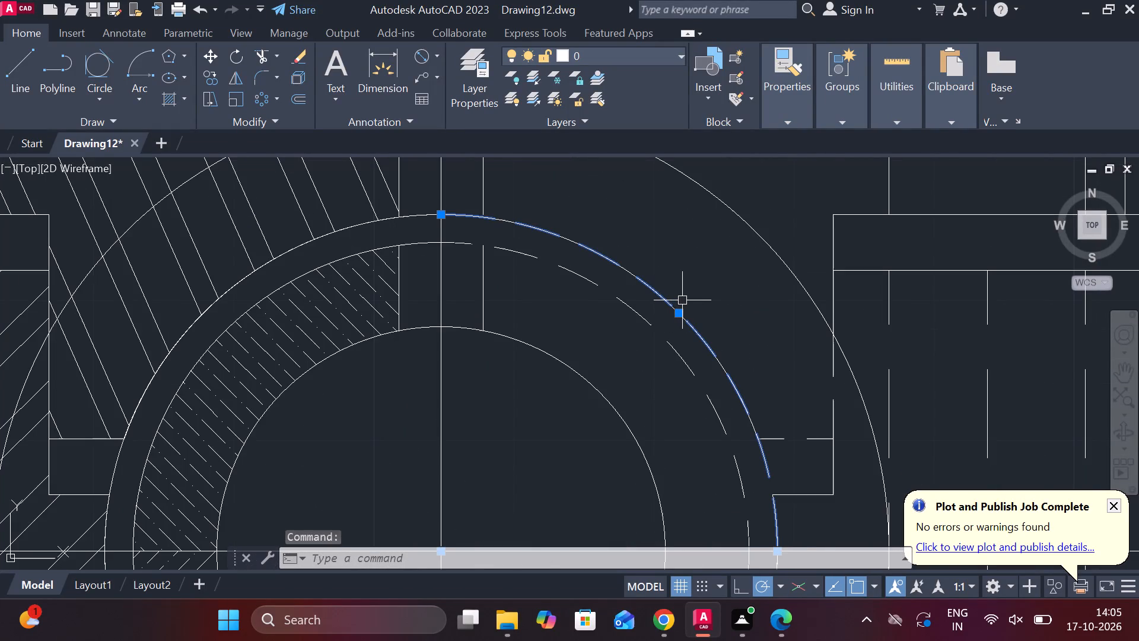
text(e)
key(space)
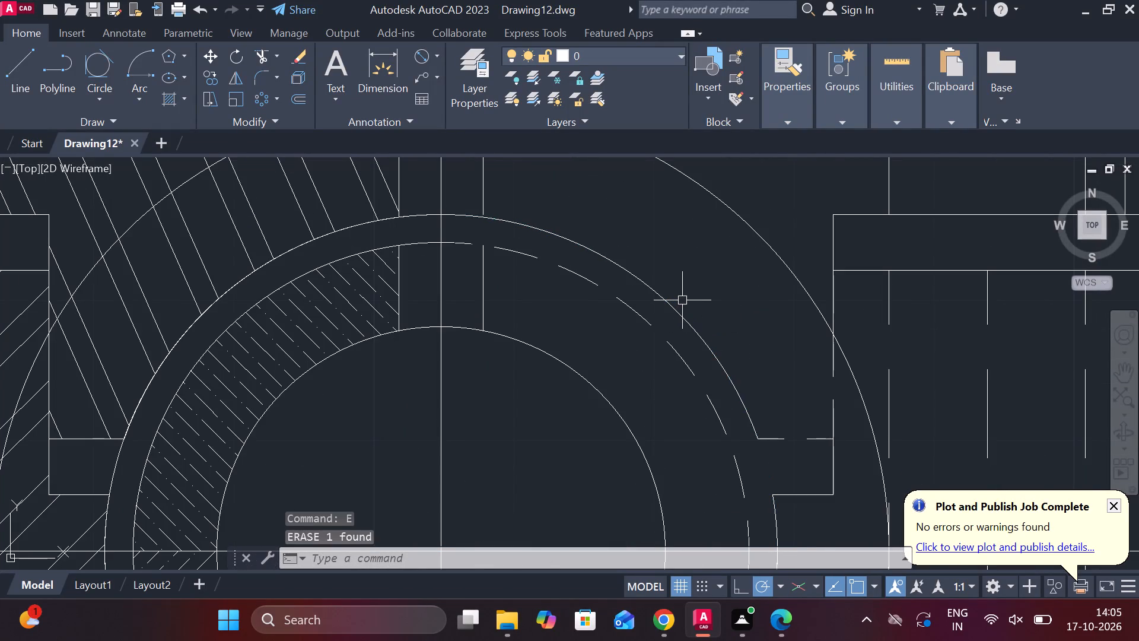
Set the DASHED linetype on the cap's bore arc between the vertical centre line and the cap lip on the unhatched half.
click(680, 313)
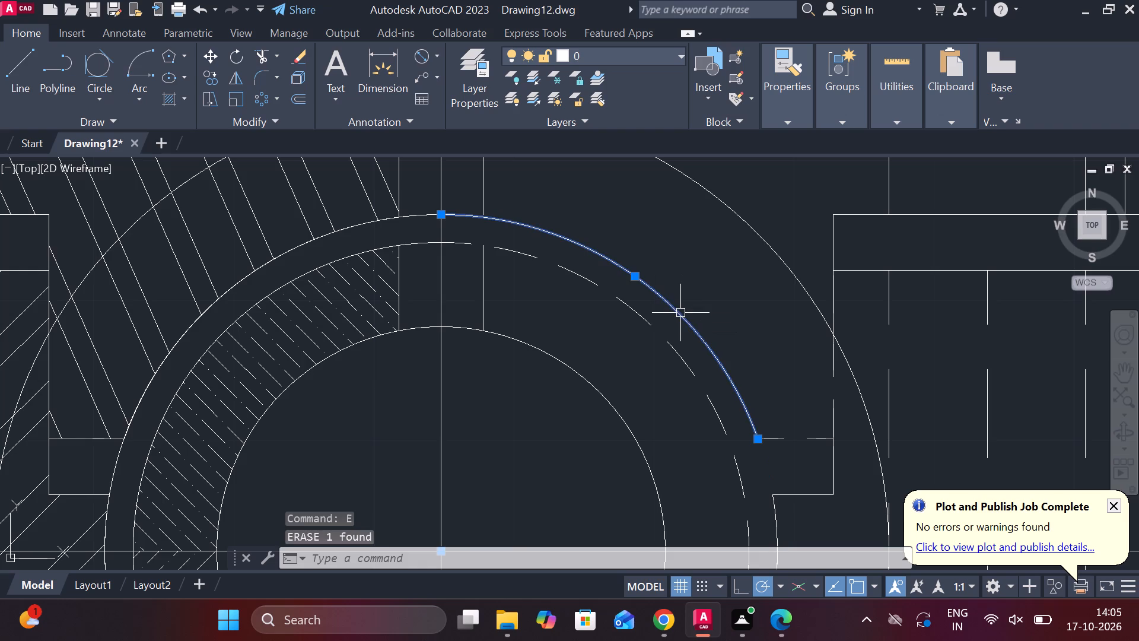
click(796, 125)
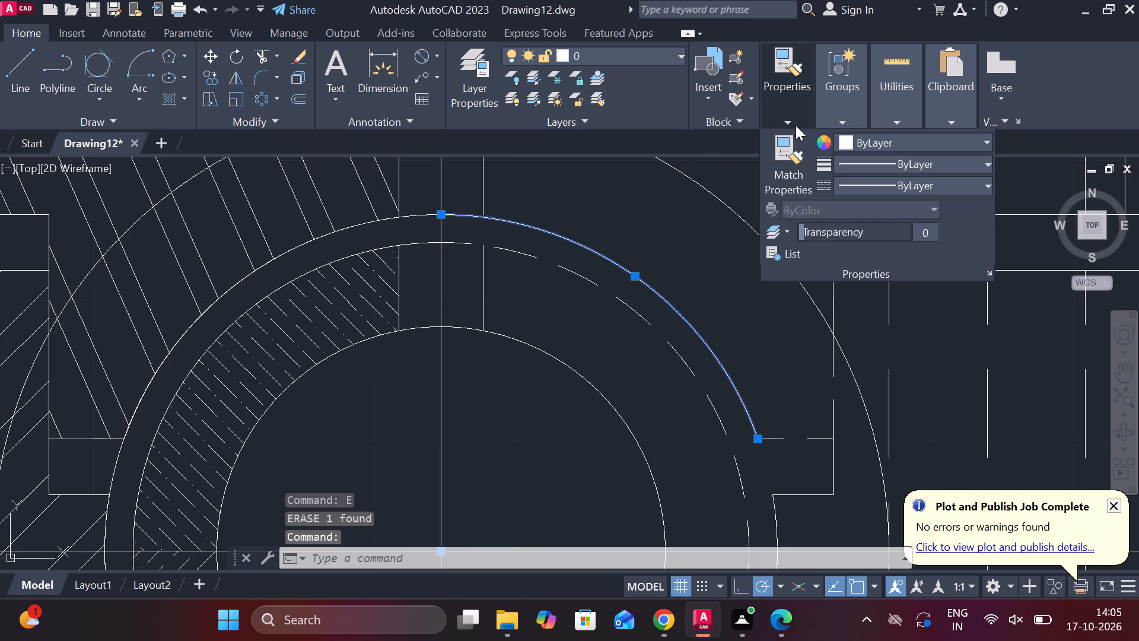
click(913, 183)
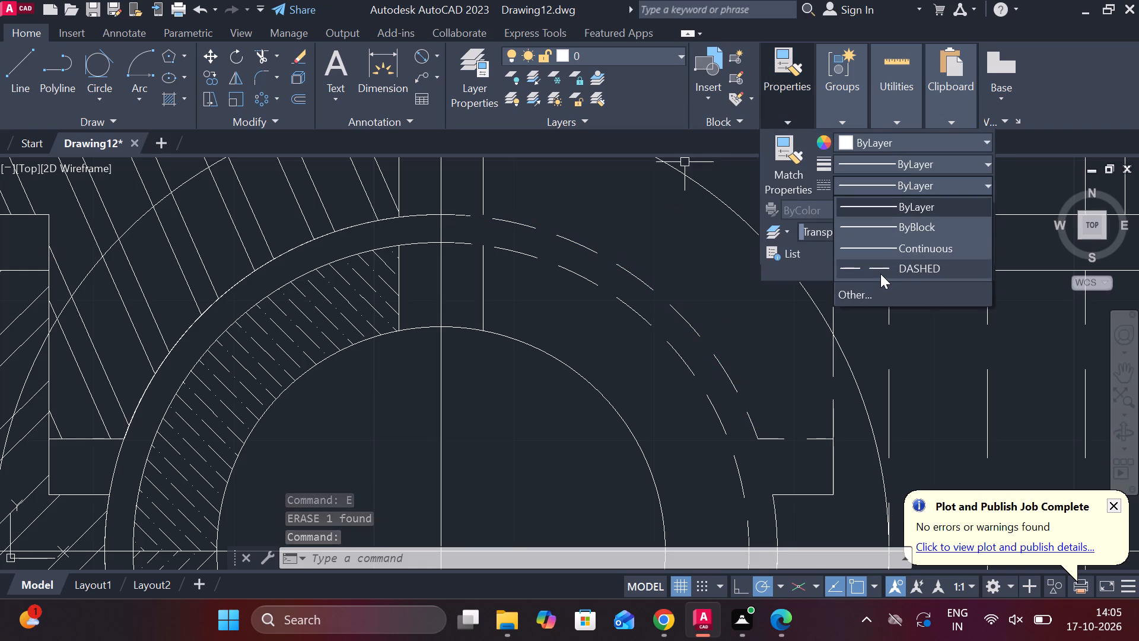
click(880, 274)
key(Escape)
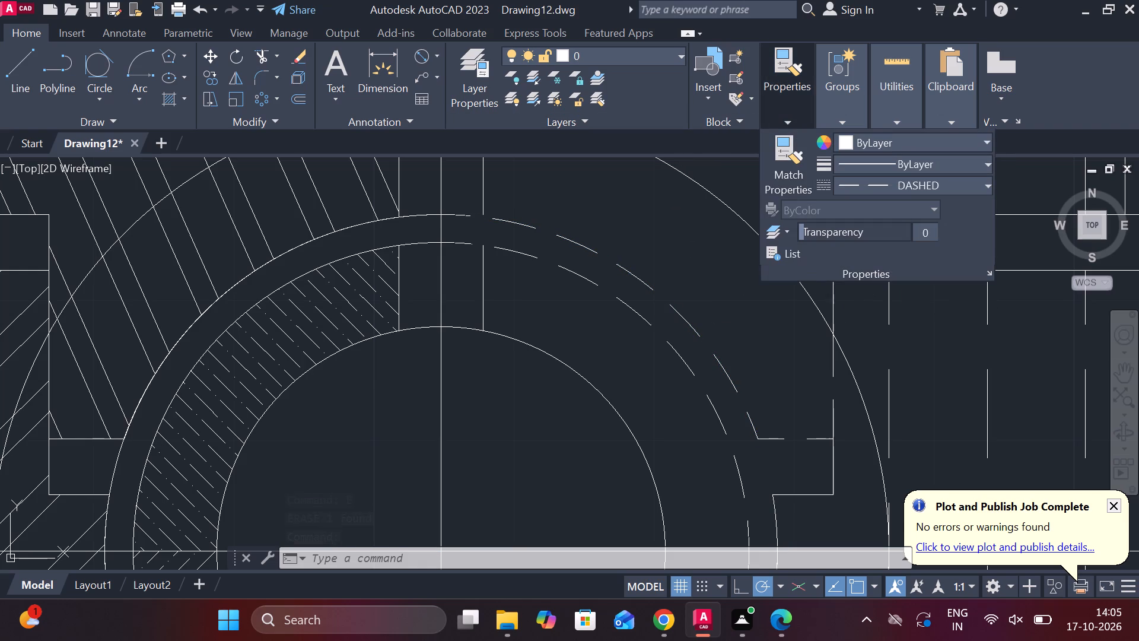
key(Escape)
Trim the large outer circle's arc pieces crossing the hatched half of the body and cap.
scroll(804, 303, down, 2)
middle_drag(788, 300, 738, 207)
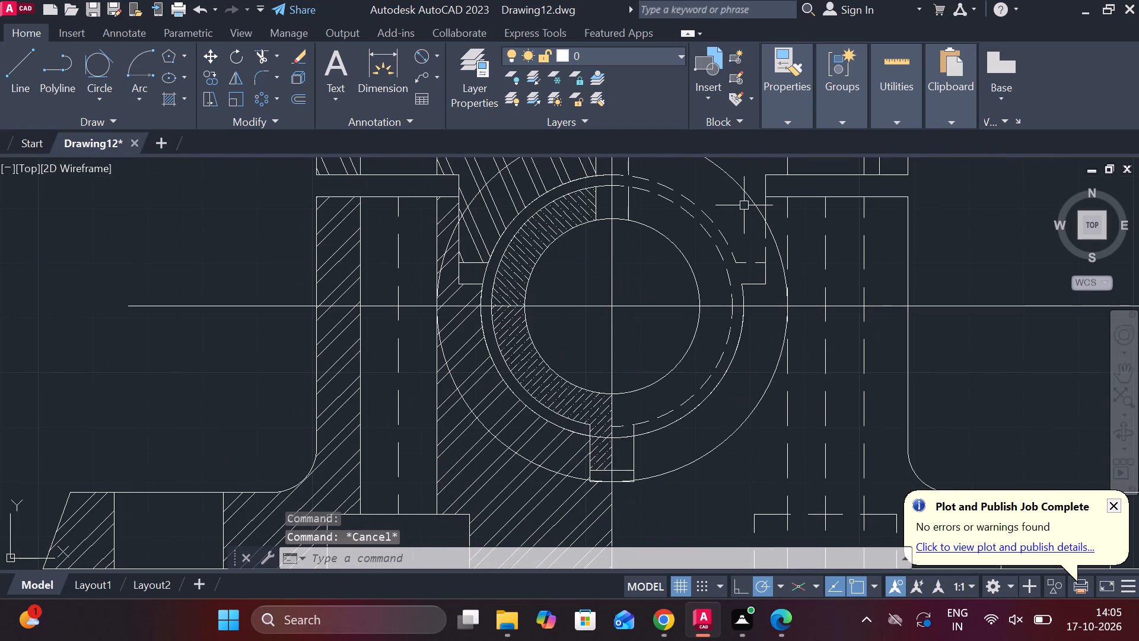
scroll(744, 205, down, 1)
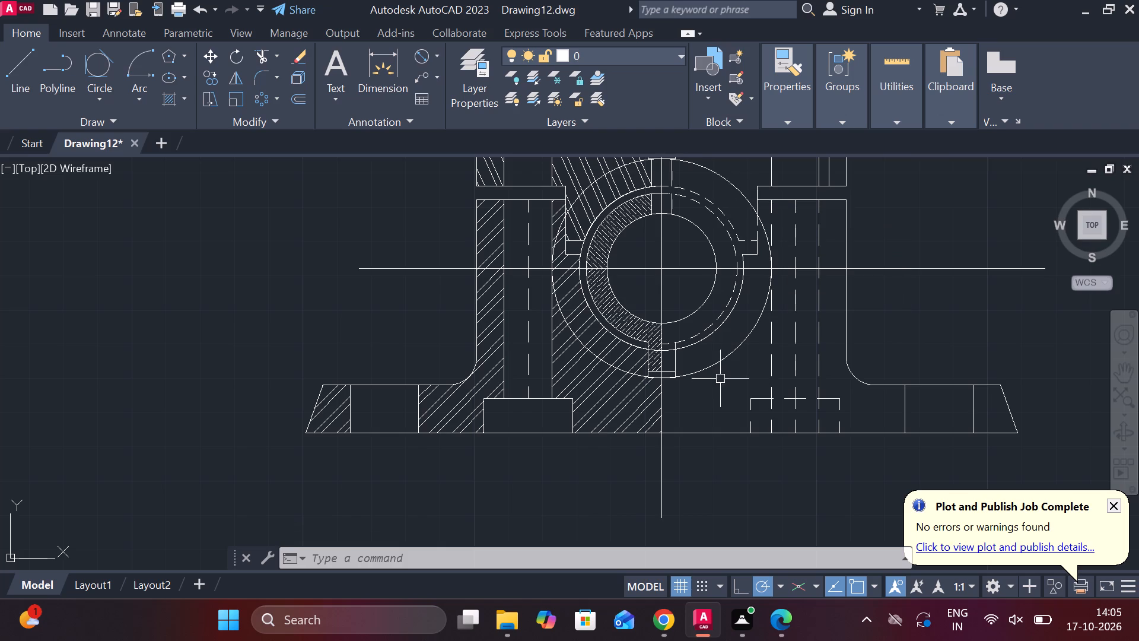
scroll(649, 386, up, 2)
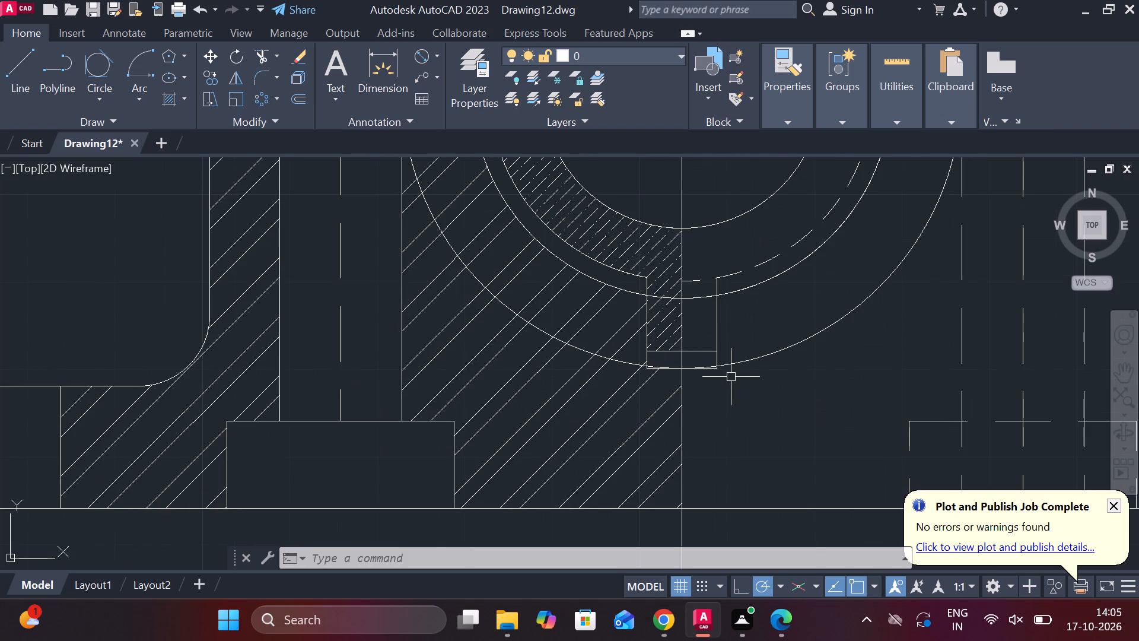
text(tr)
key(space)
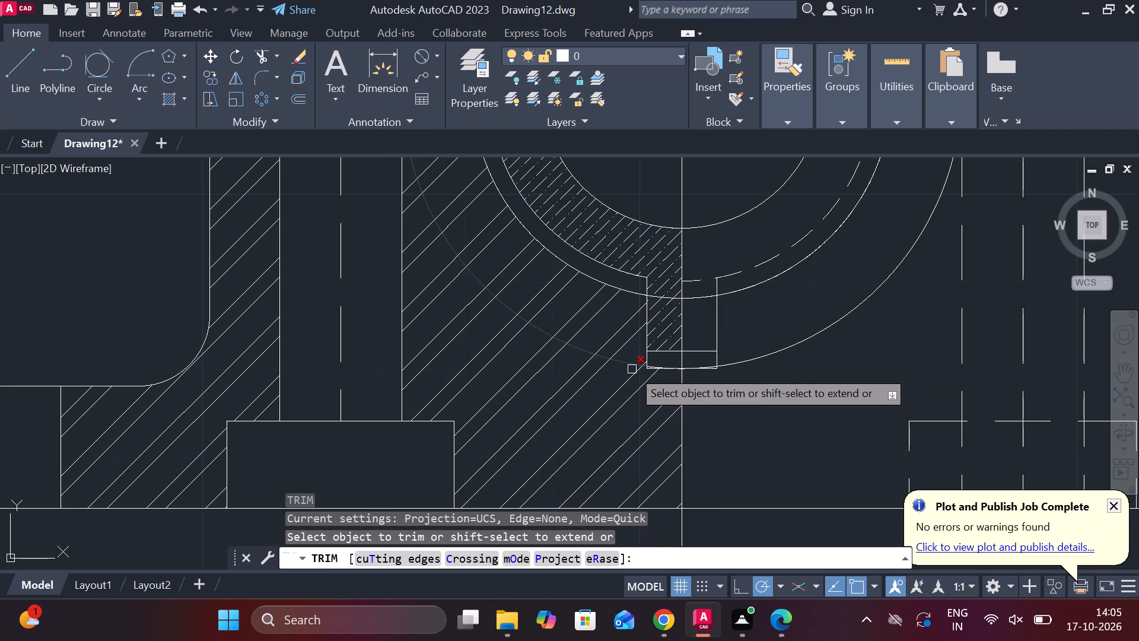
click(632, 369)
scroll(632, 369, down, 2)
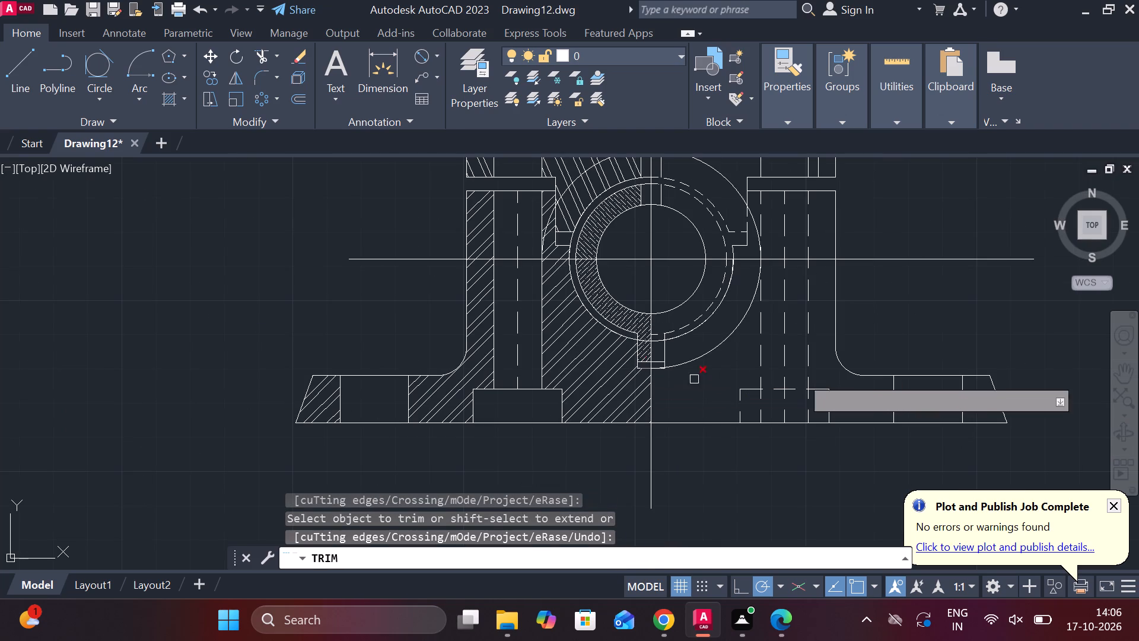
middle_click(947, 235)
middle_drag(959, 225, 979, 329)
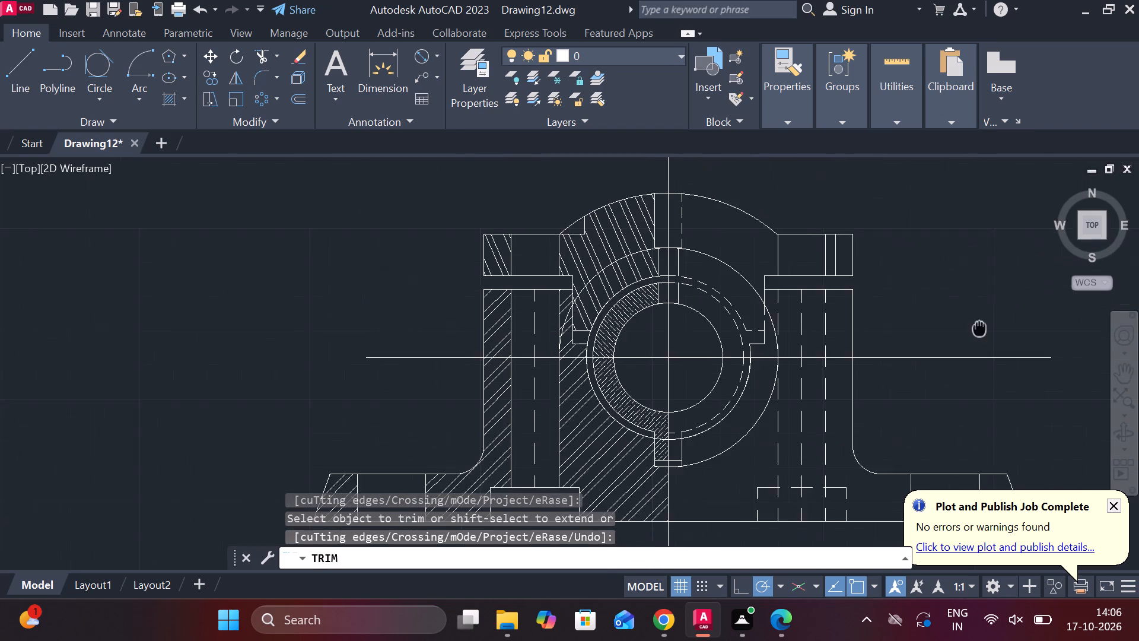
middle_drag(979, 329, 978, 329)
scroll(641, 269, up, 3)
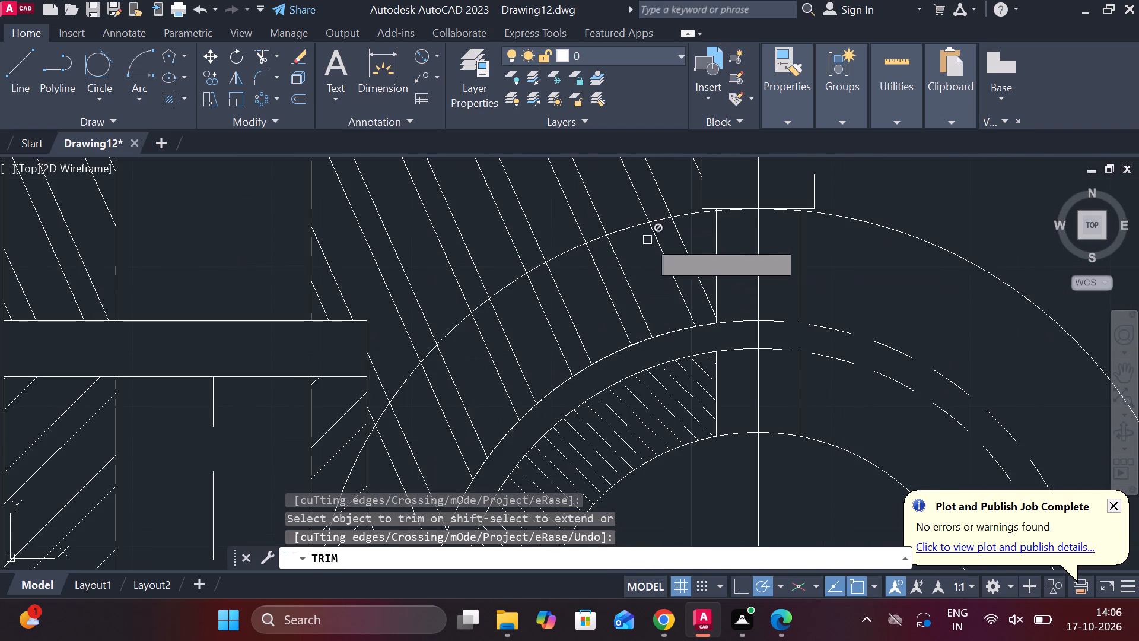
click(625, 228)
scroll(625, 228, down, 2)
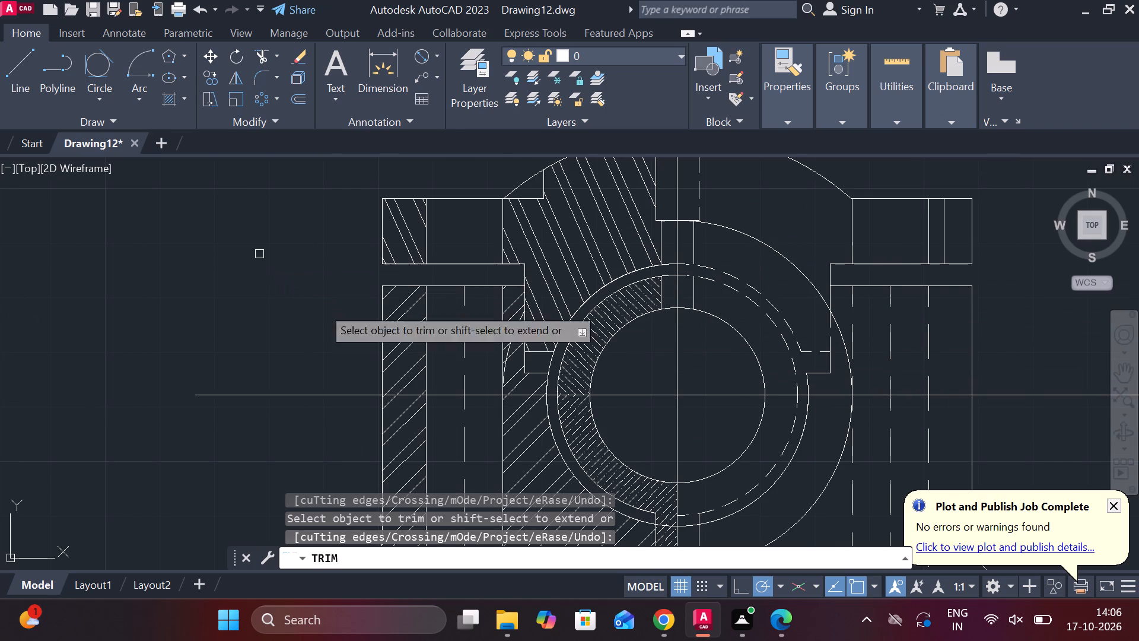
scroll(474, 385, up, 3)
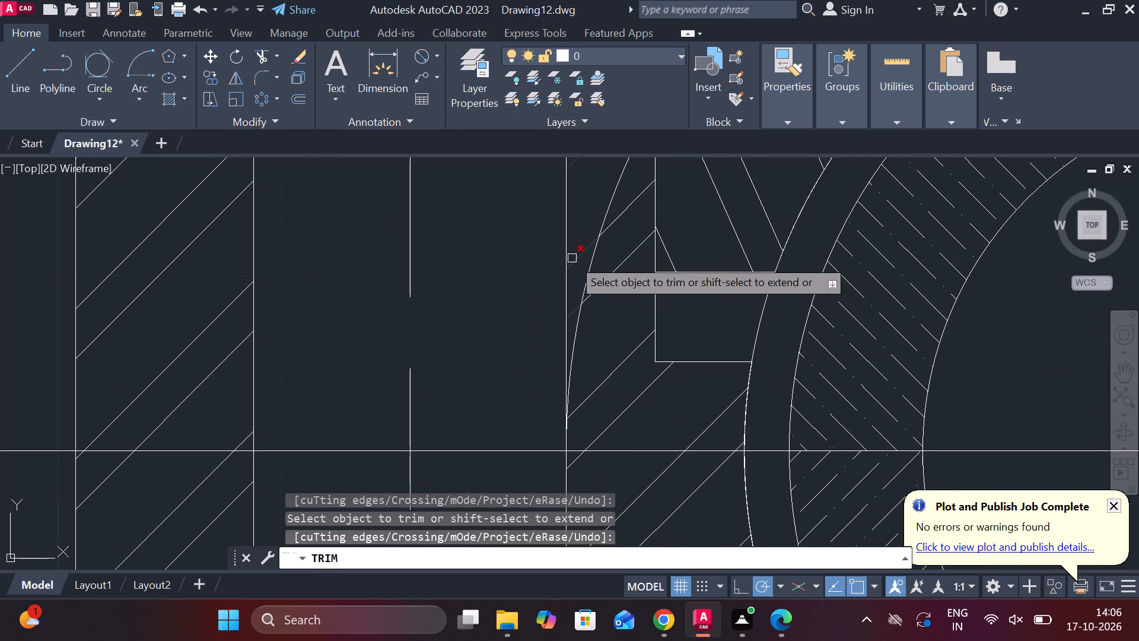
click(588, 264)
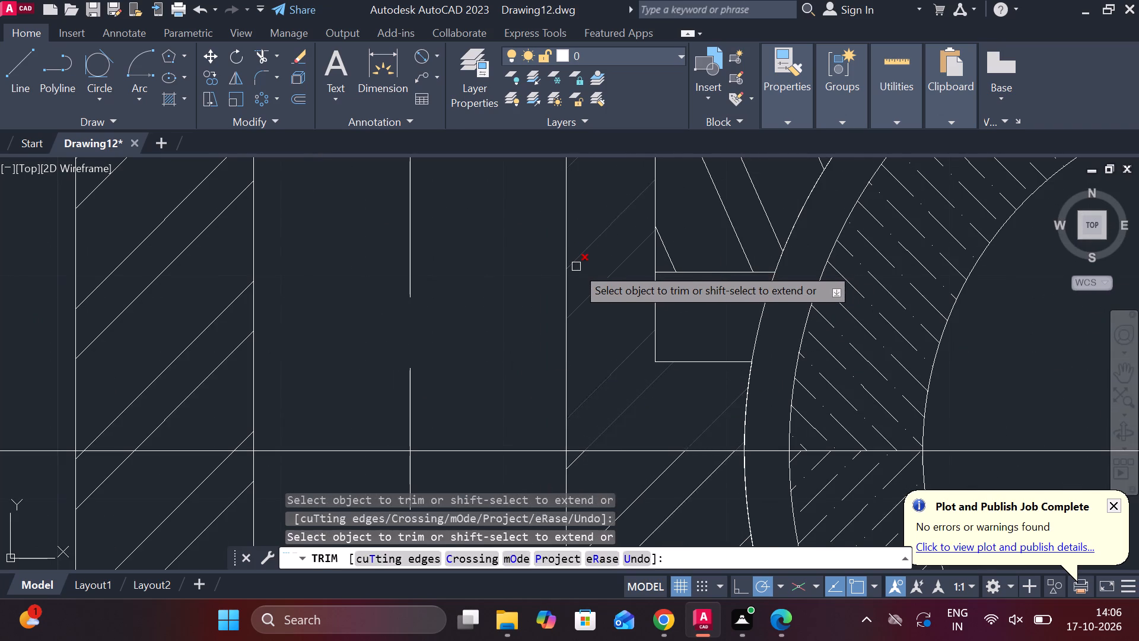
scroll(576, 266, down, 4)
scroll(341, 315, down, 1)
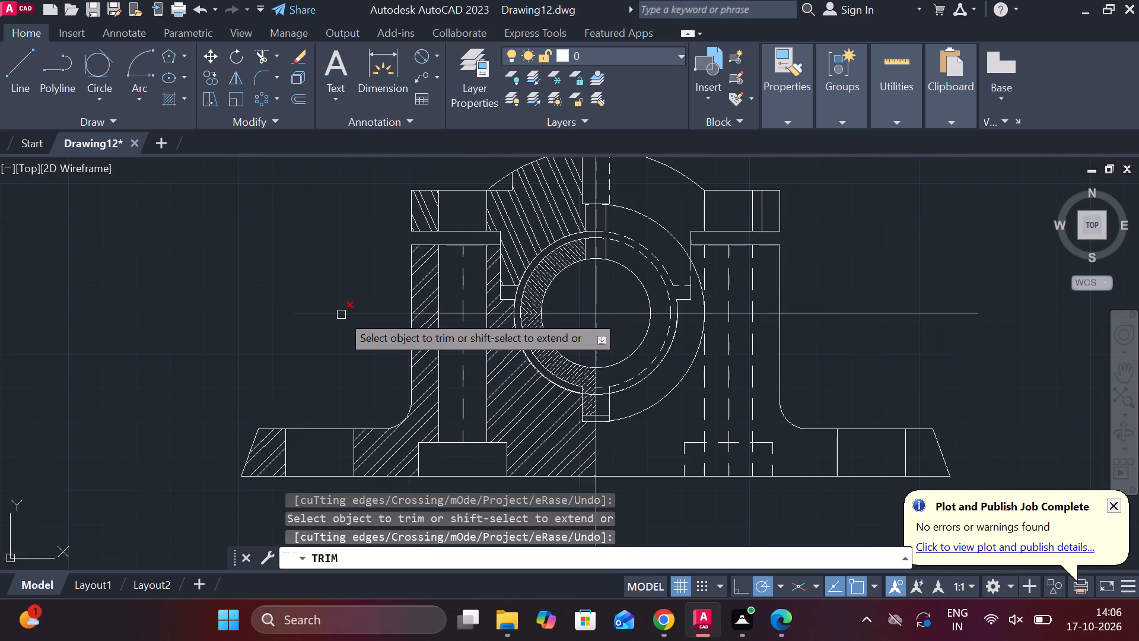
middle_drag(970, 269, 919, 238)
scroll(923, 250, down, 1)
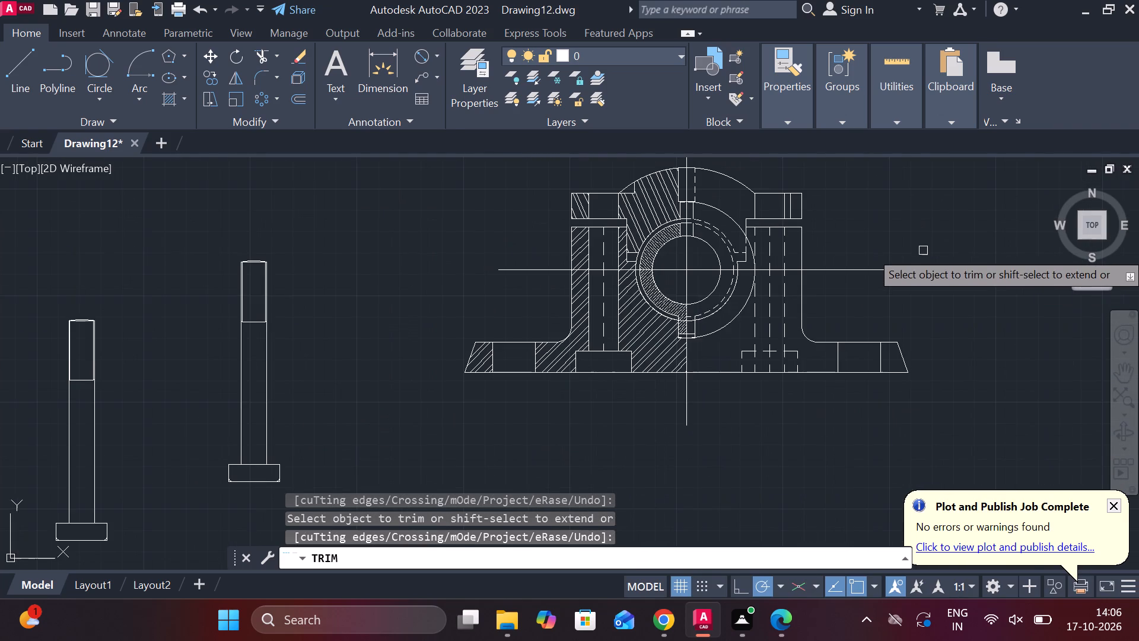
middle_drag(923, 250, 861, 256)
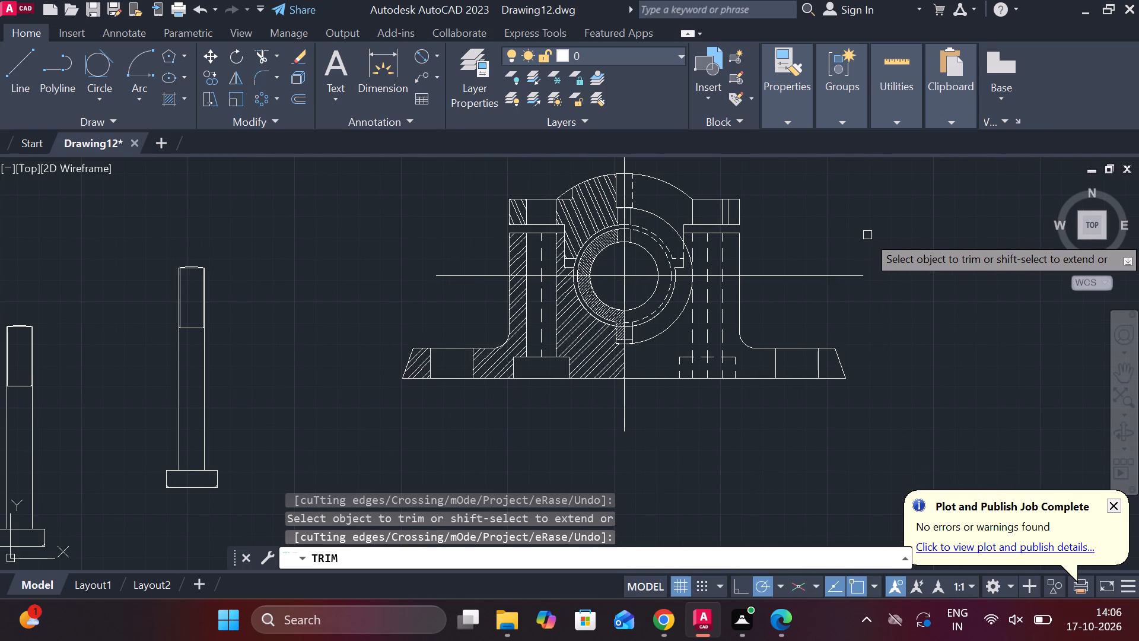
key(Escape)
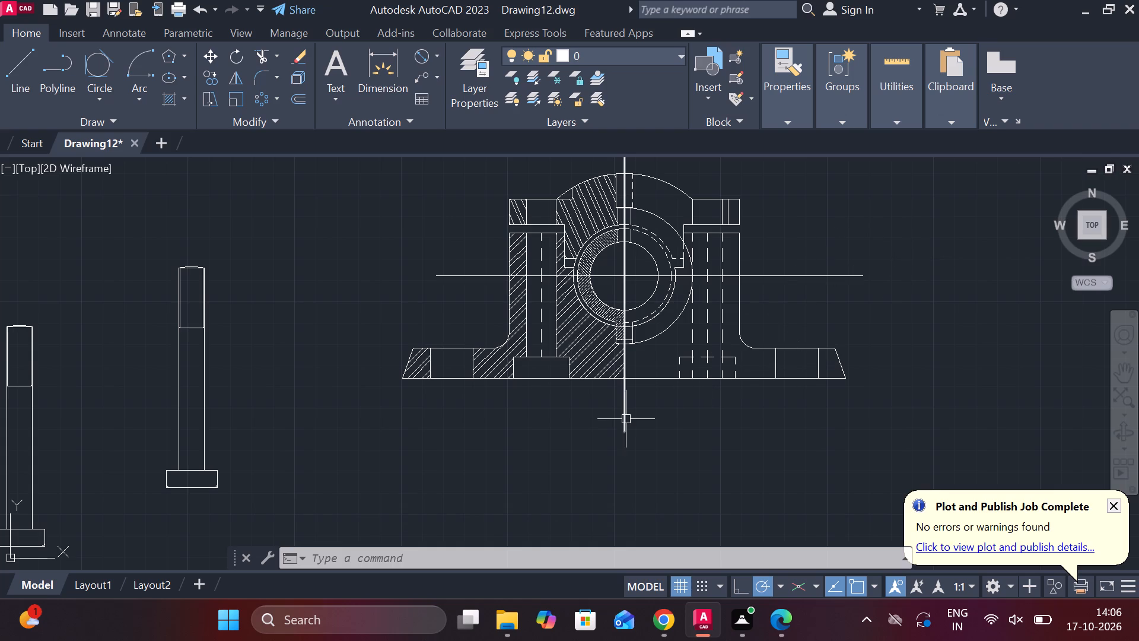
Fillet both bottom corners of the leftmost bolt's head with a radius of 5.
scroll(625, 417, down, 2)
middle_drag(442, 410, 473, 359)
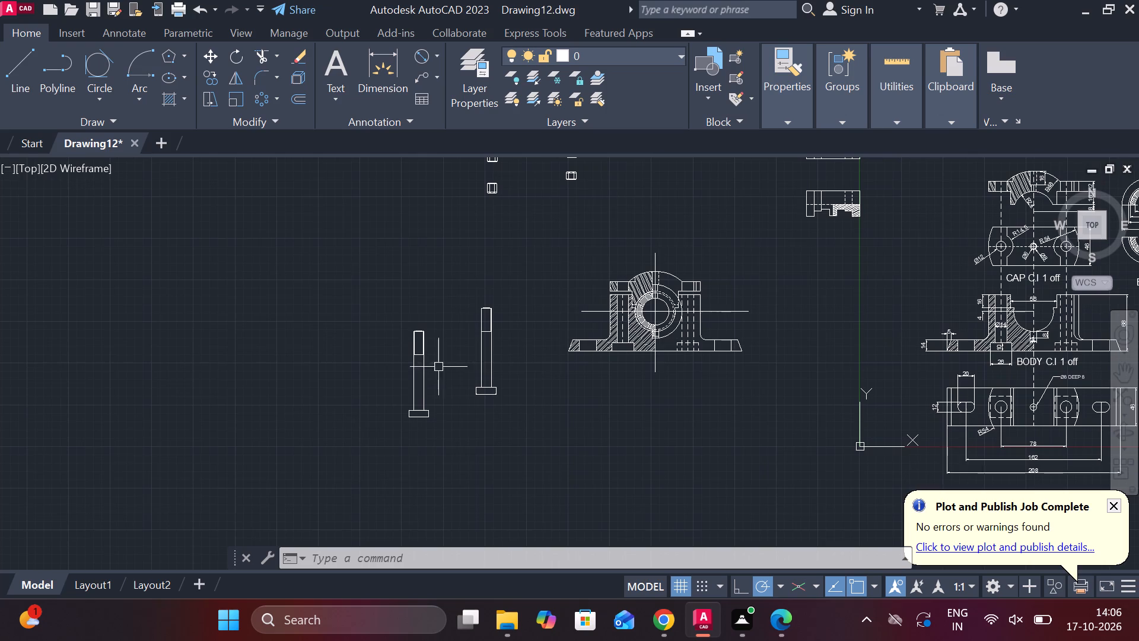
scroll(402, 401, up, 3)
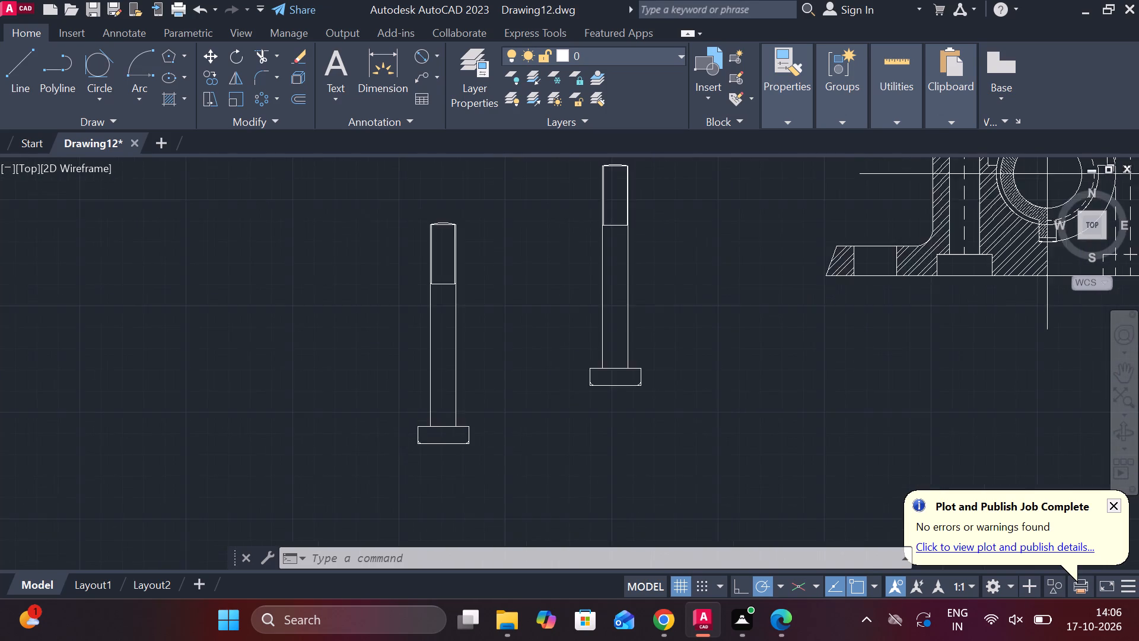
middle_drag(407, 405, 407, 307)
scroll(403, 358, up, 2)
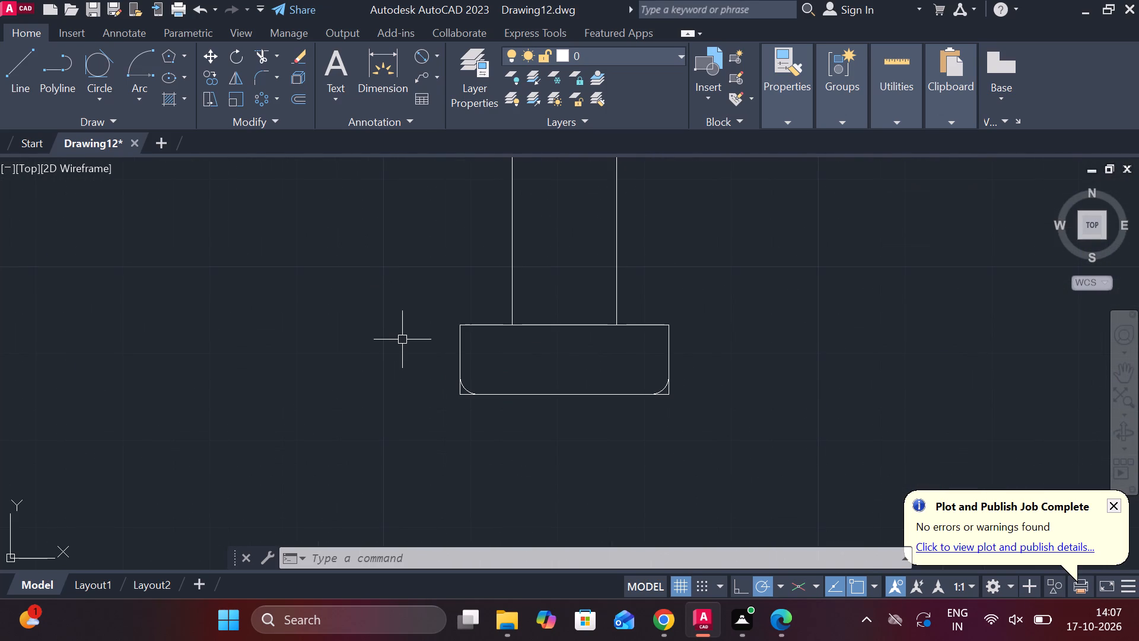
key(Escape)
text(f r)
key(space)
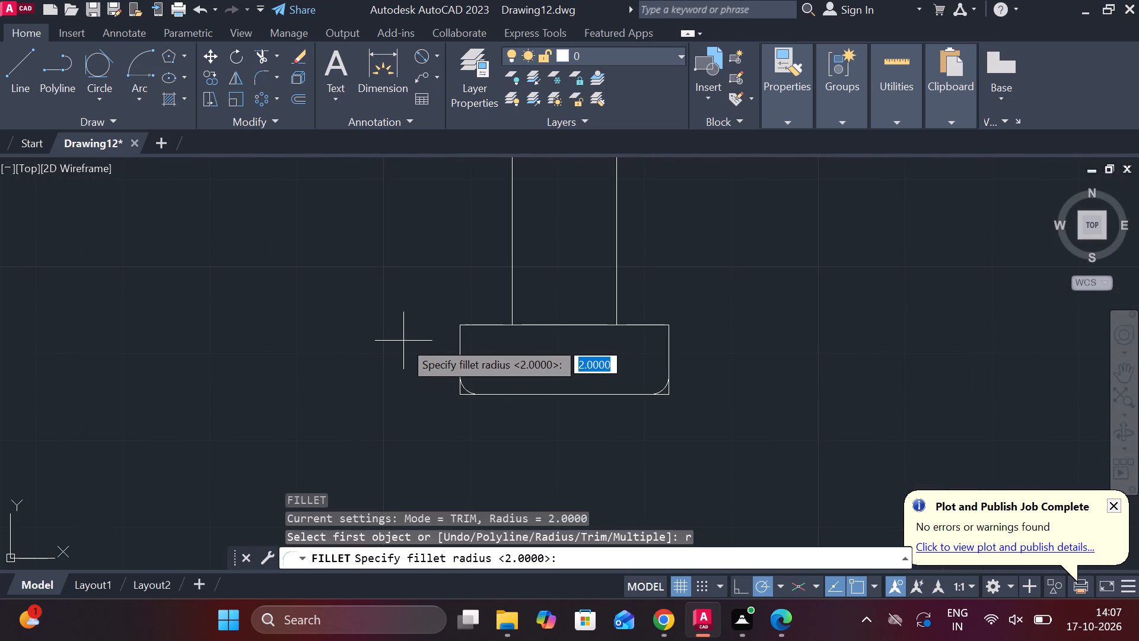
text(5)
key(space)
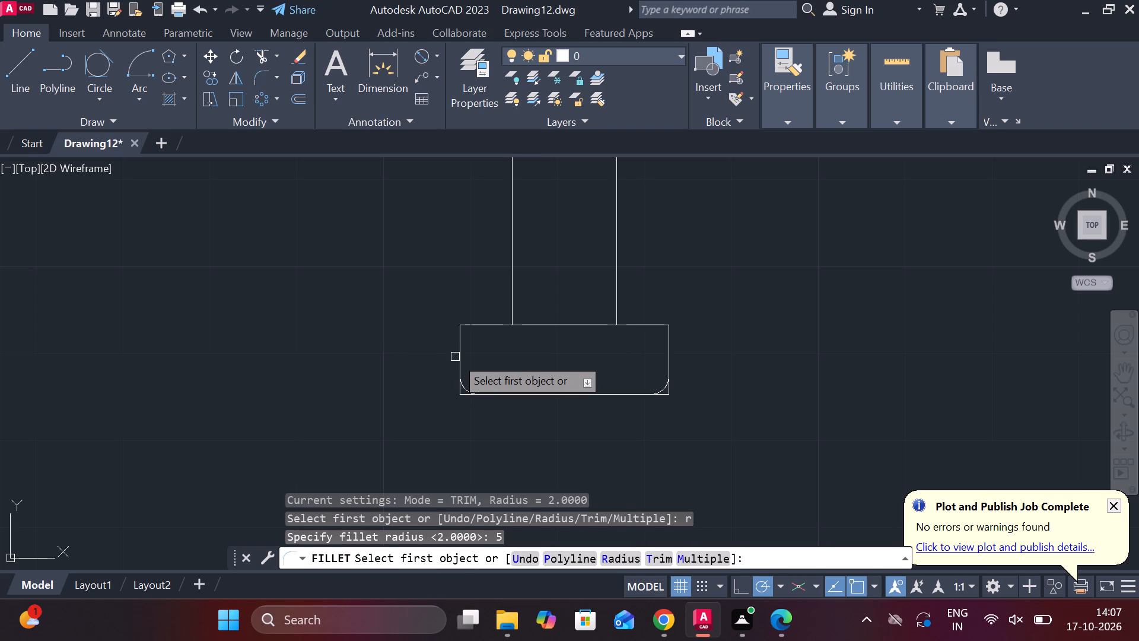
click(455, 357)
click(460, 358)
click(492, 398)
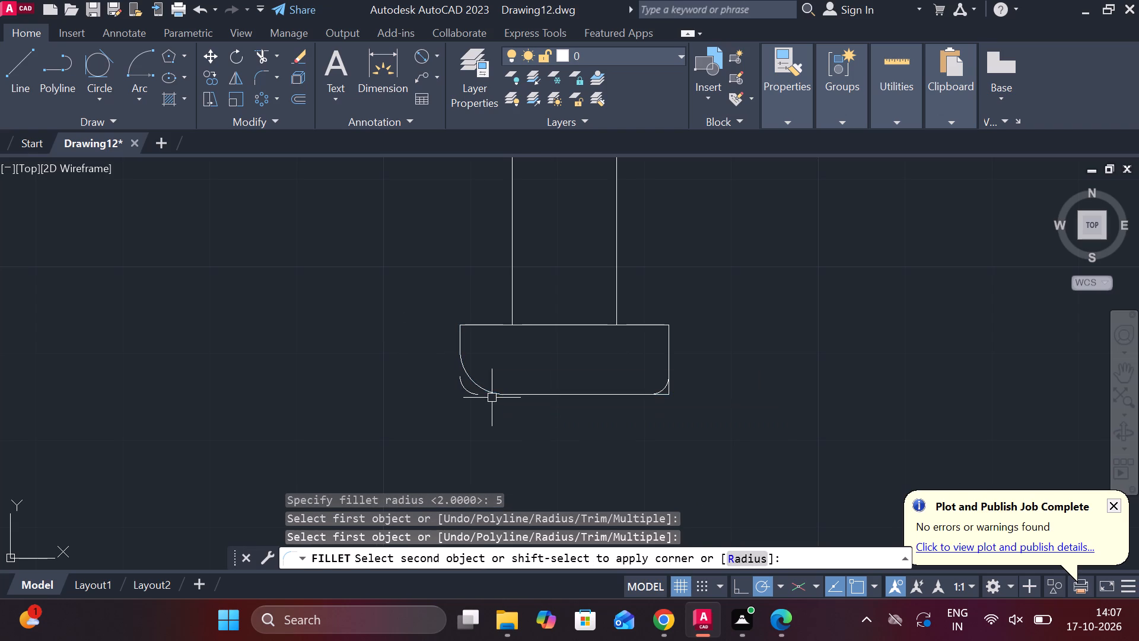
key(space)
click(618, 394)
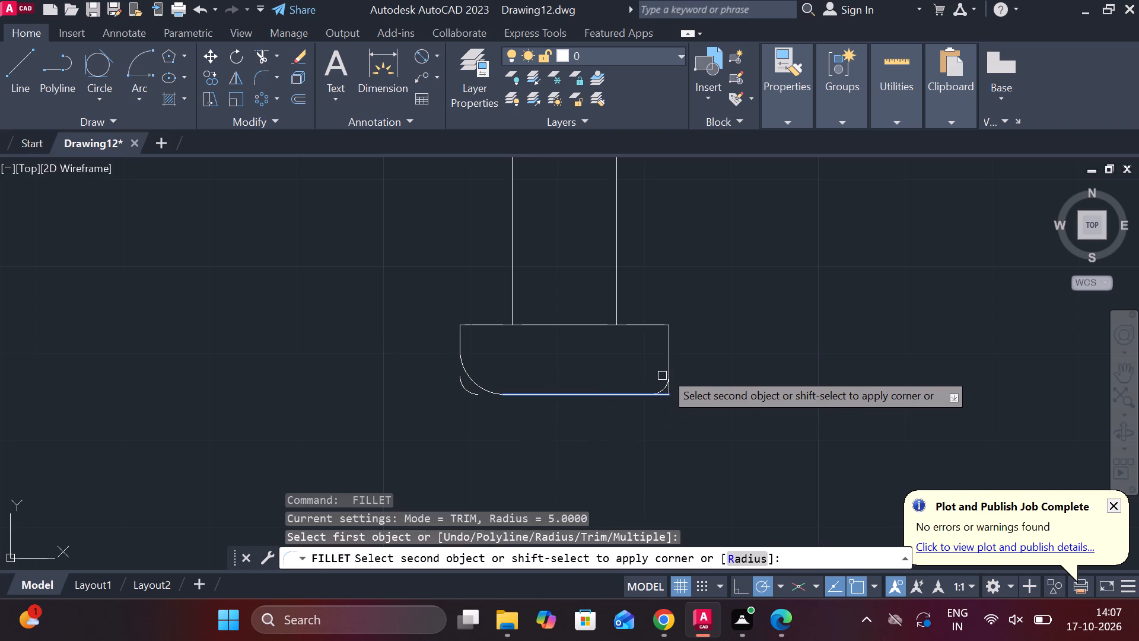
click(666, 369)
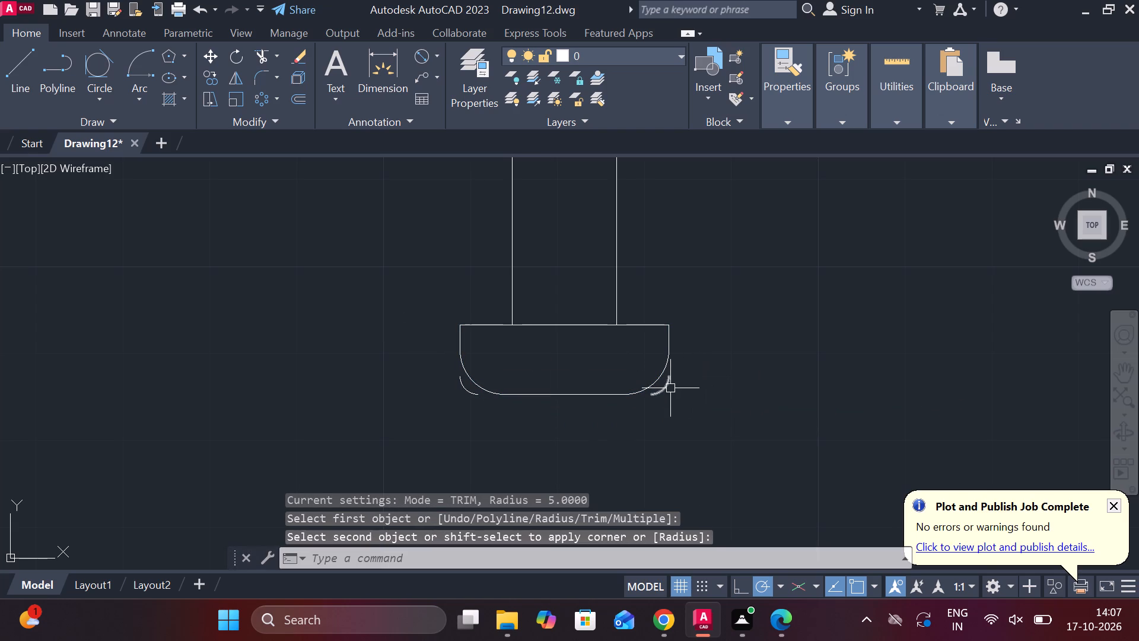
Erase the two leftover small corner arcs at the bottom of the leftmost bolt's head.
click(670, 388)
click(466, 393)
text(e)
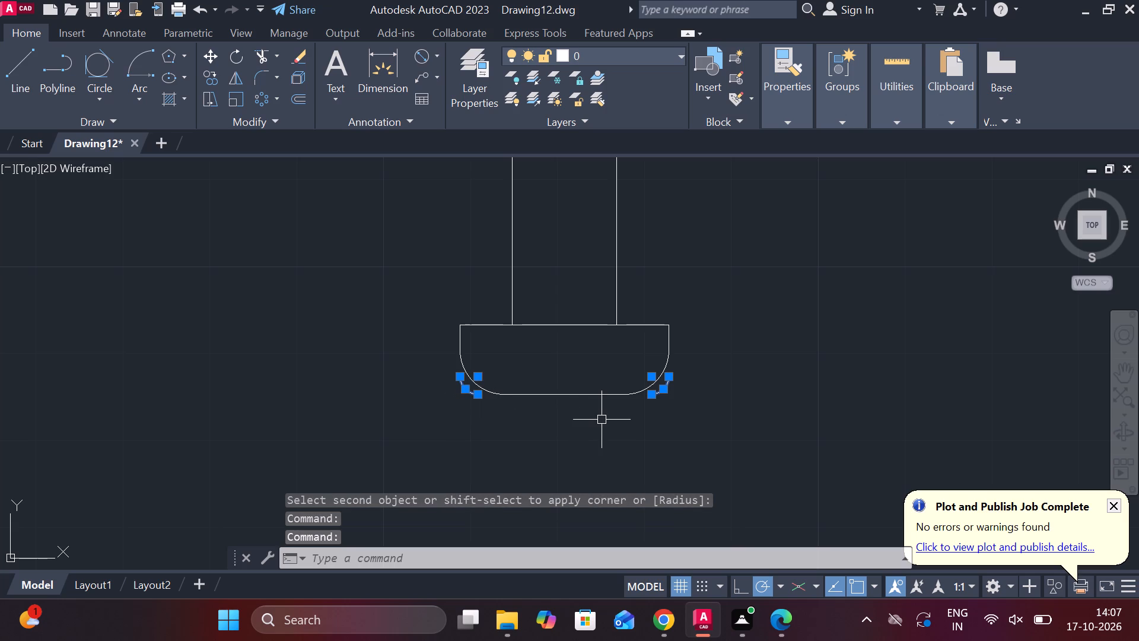
key(space)
Fillet both bottom corners of the second bolt's head with a radius of 5.
scroll(744, 391, down, 1)
middle_drag(777, 358, 583, 428)
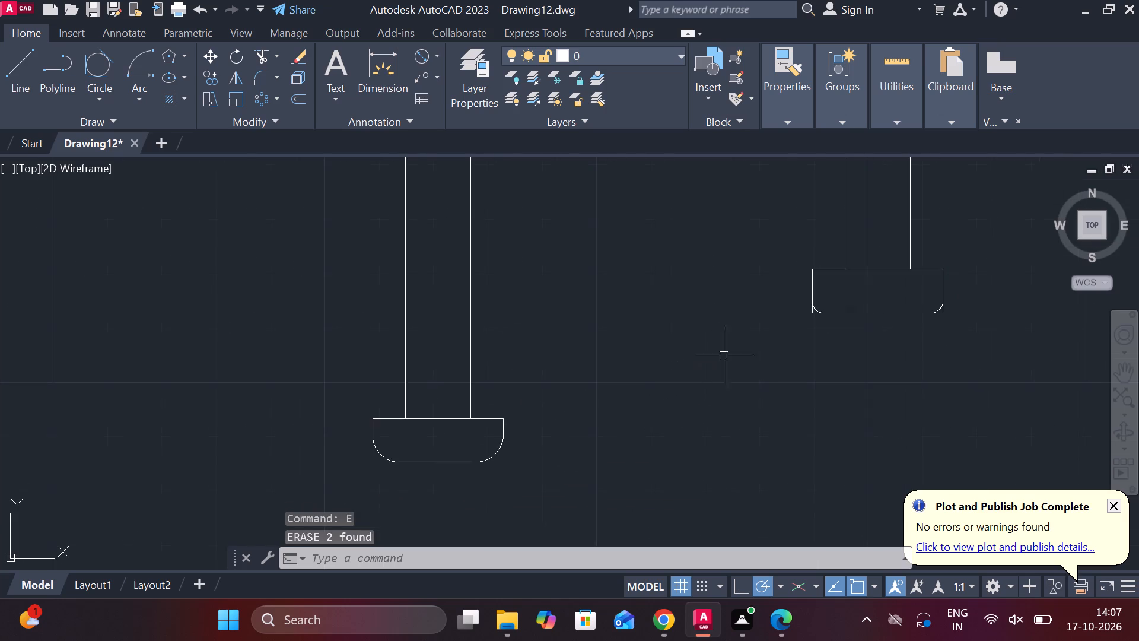
scroll(810, 341, up, 1)
middle_drag(811, 334, 597, 391)
key(space)
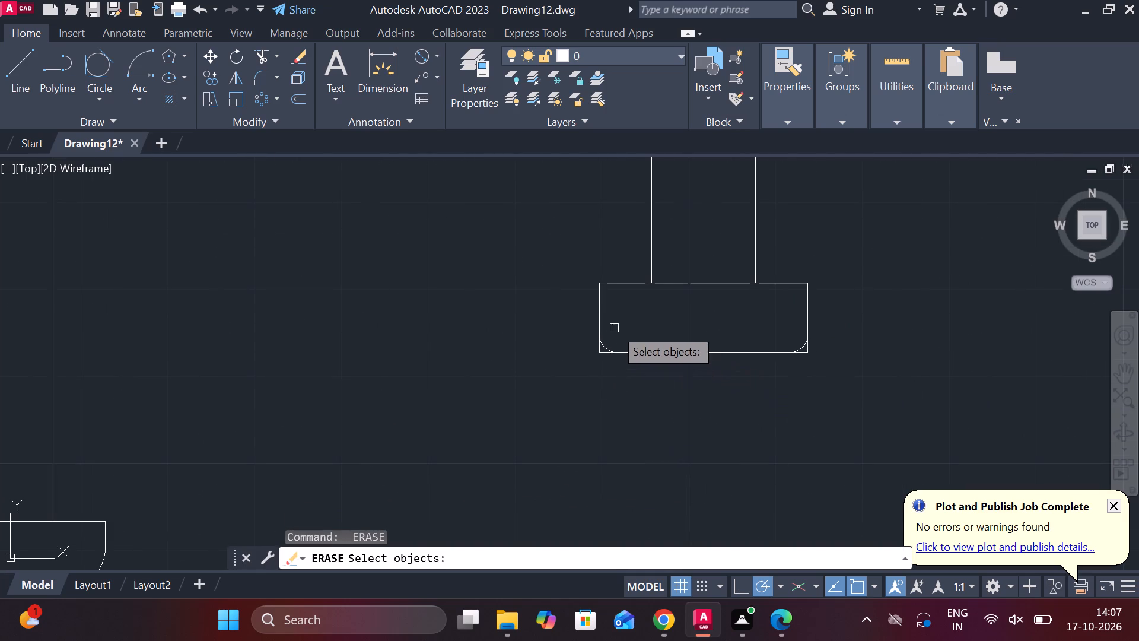
key(Escape)
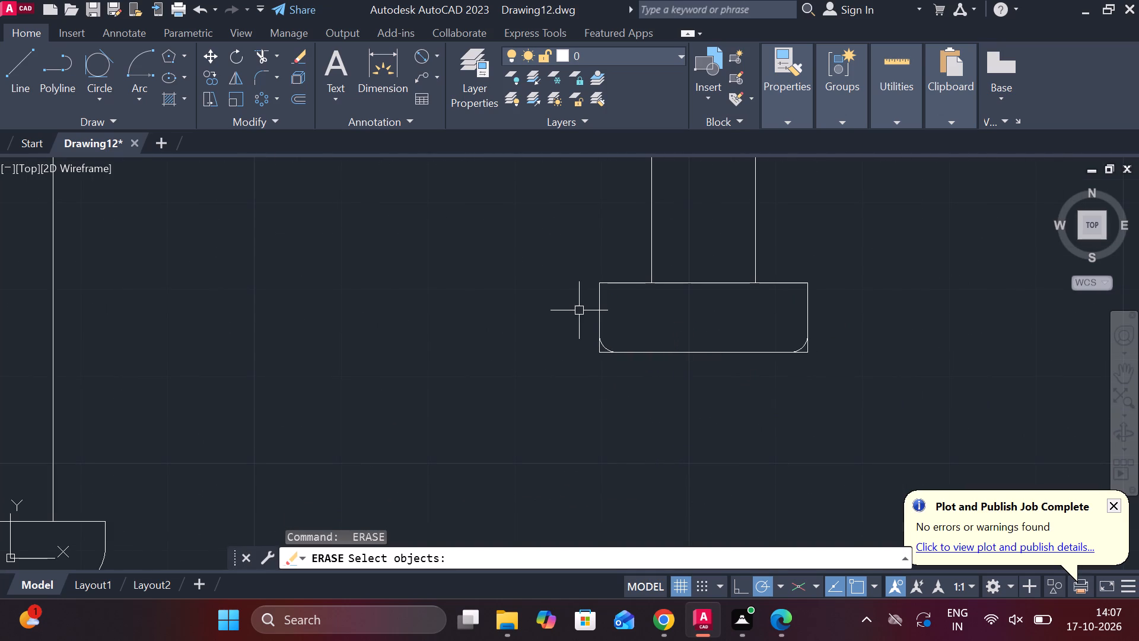
text(f r)
key(space)
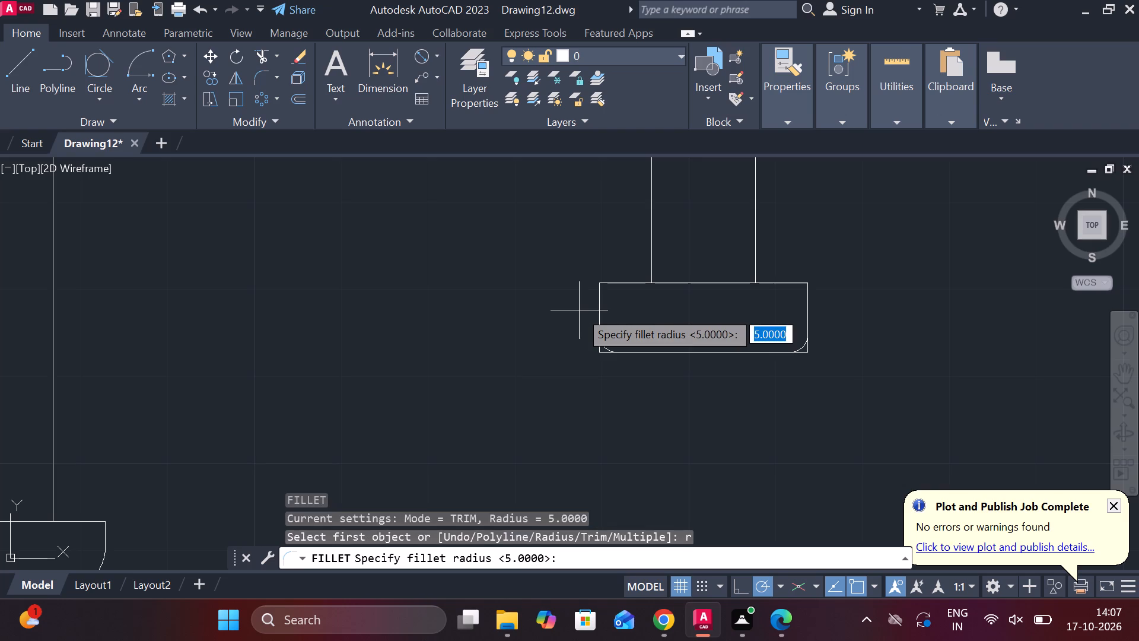
key(Return)
click(599, 323)
click(625, 350)
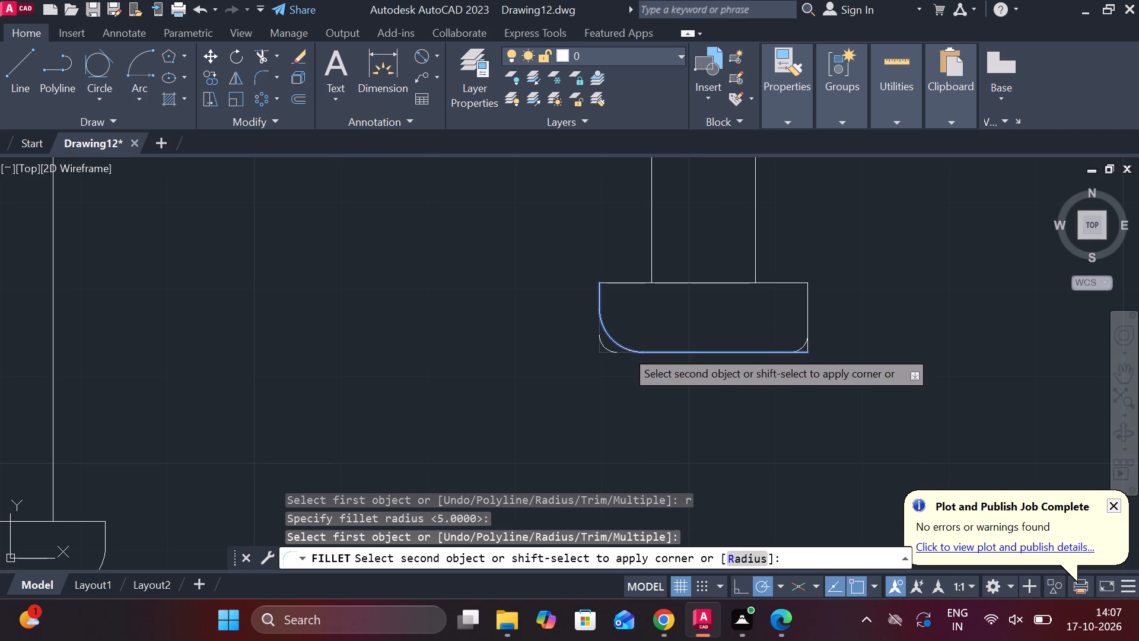
key(space)
click(770, 353)
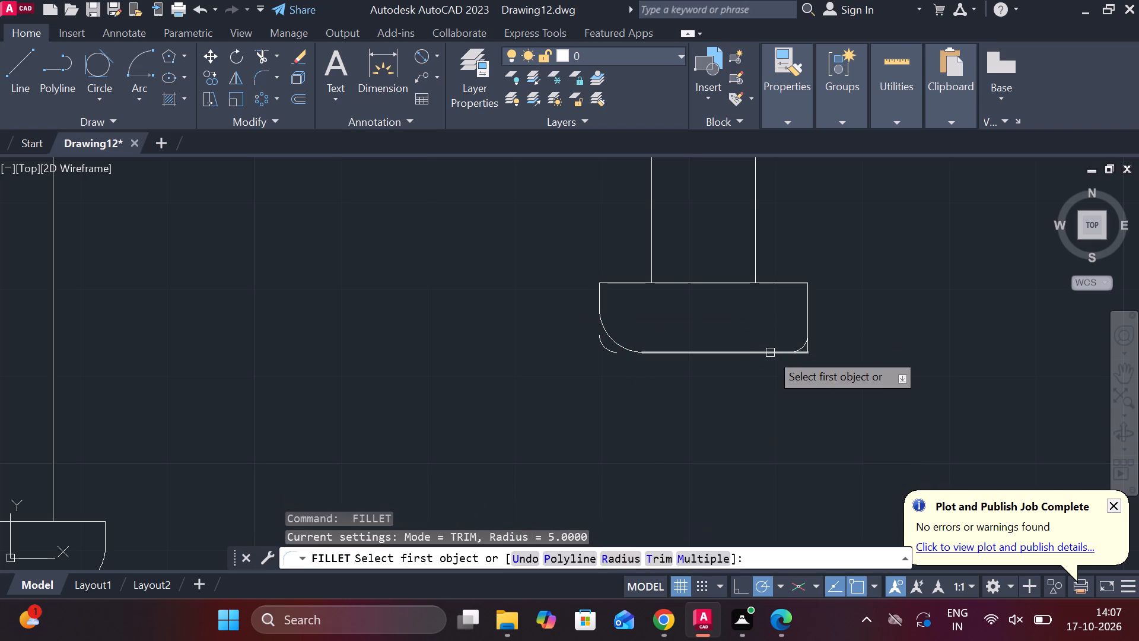
click(807, 309)
Erase the two leftover small corner arcs at the bottom of the second bolt's head.
click(801, 346)
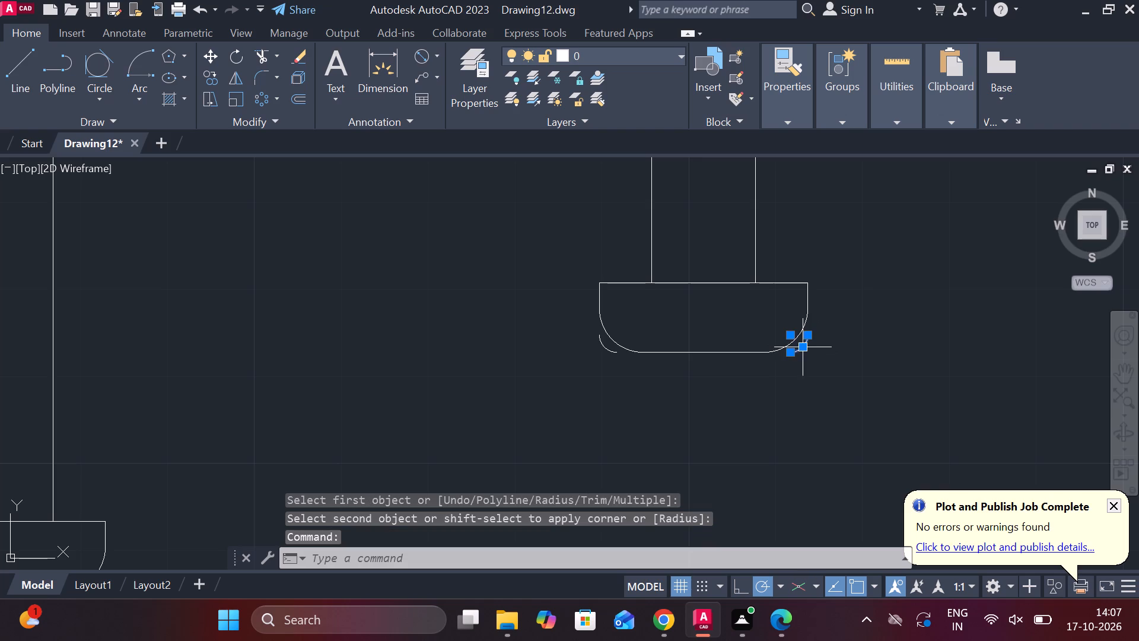
click(608, 352)
text(e)
key(space)
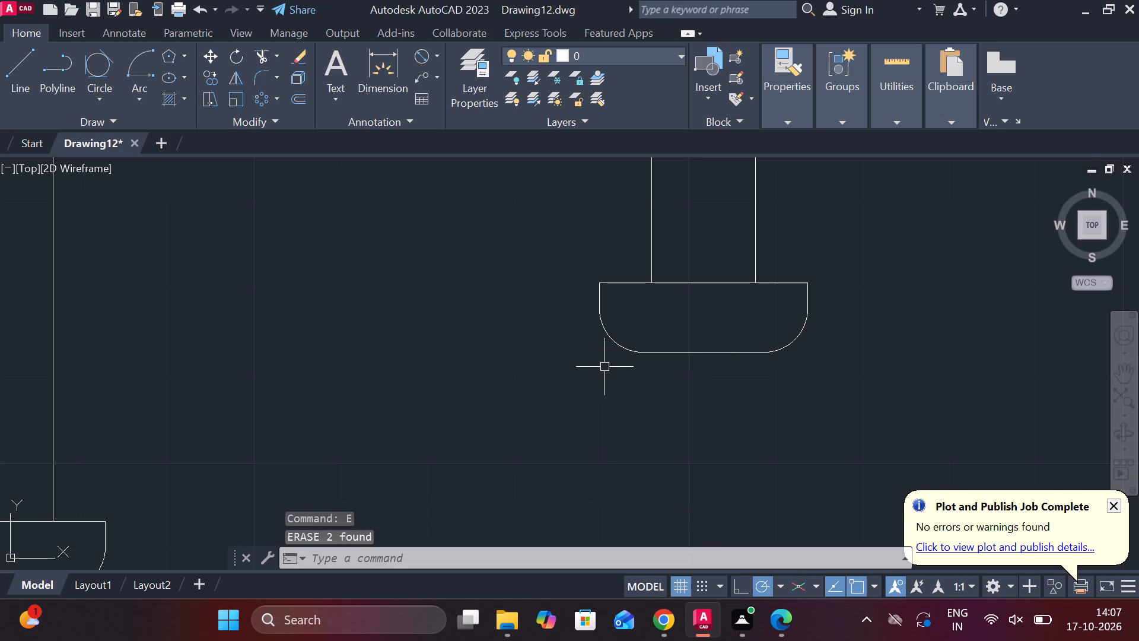
Set the DASHED linetype on all lines of the second bolt, the copy nearer the assembly.
scroll(603, 366, down, 3)
middle_drag(643, 412, 637, 442)
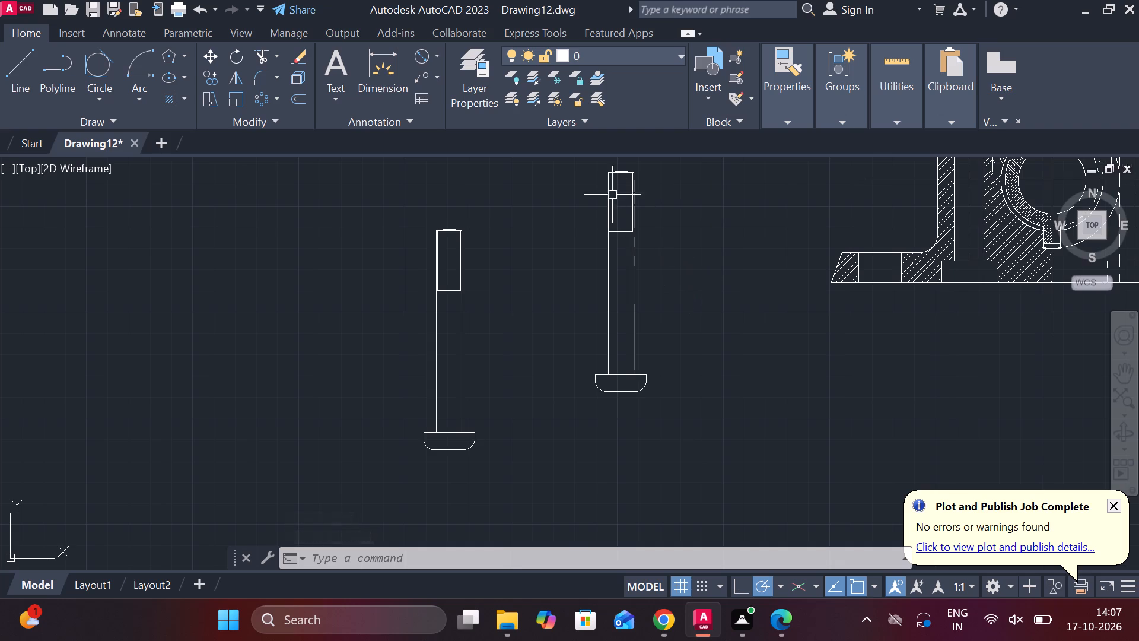
click(575, 166)
click(688, 427)
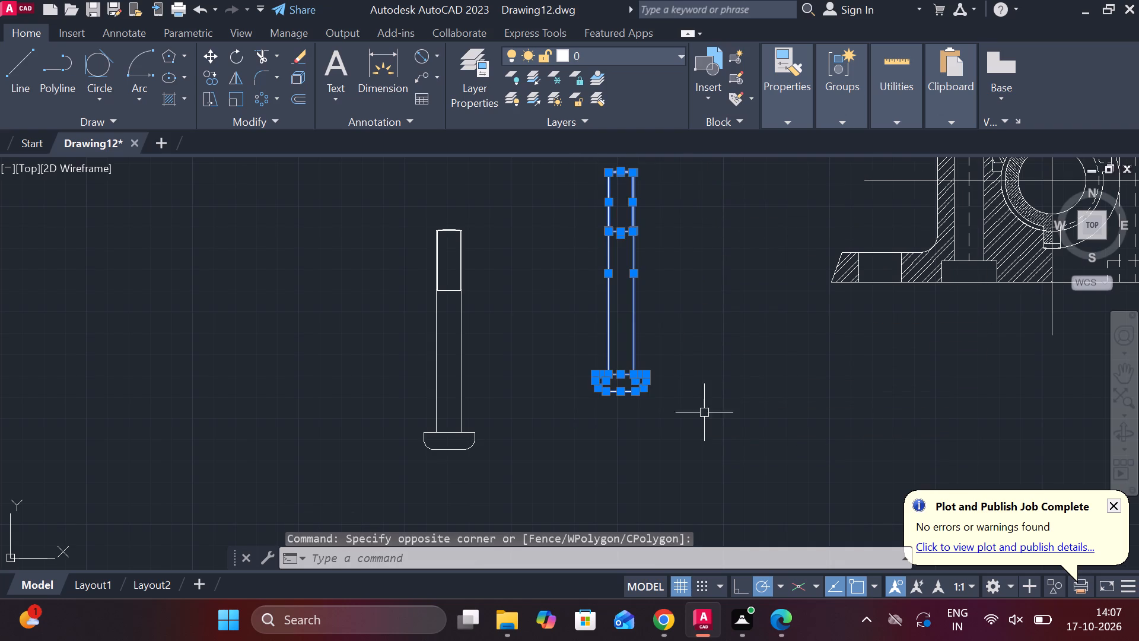
click(782, 123)
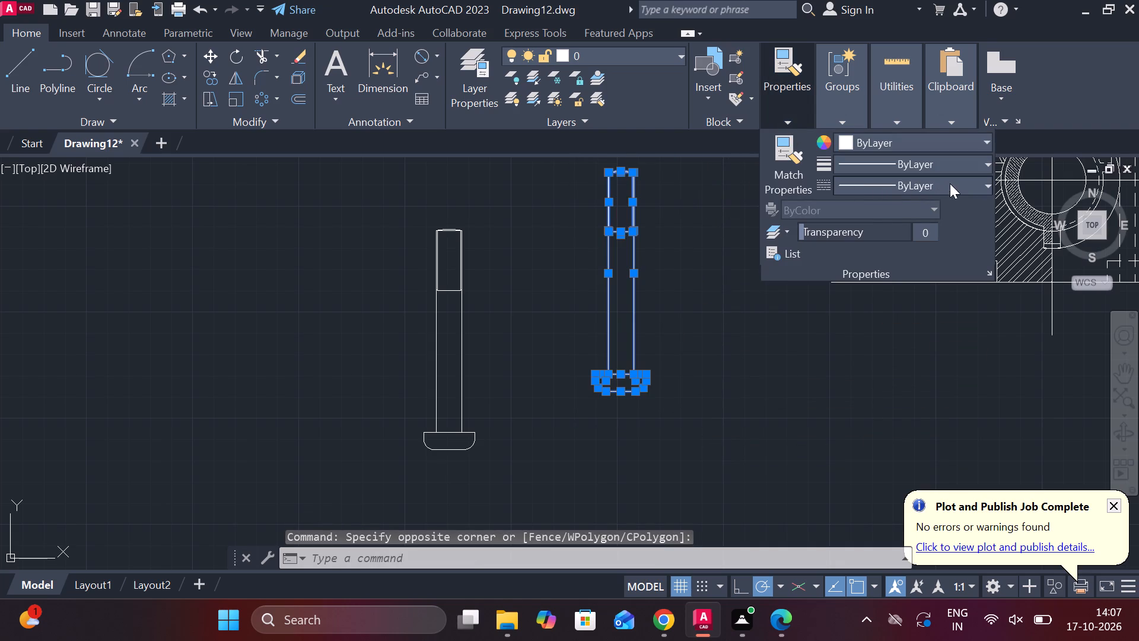
click(963, 183)
click(896, 265)
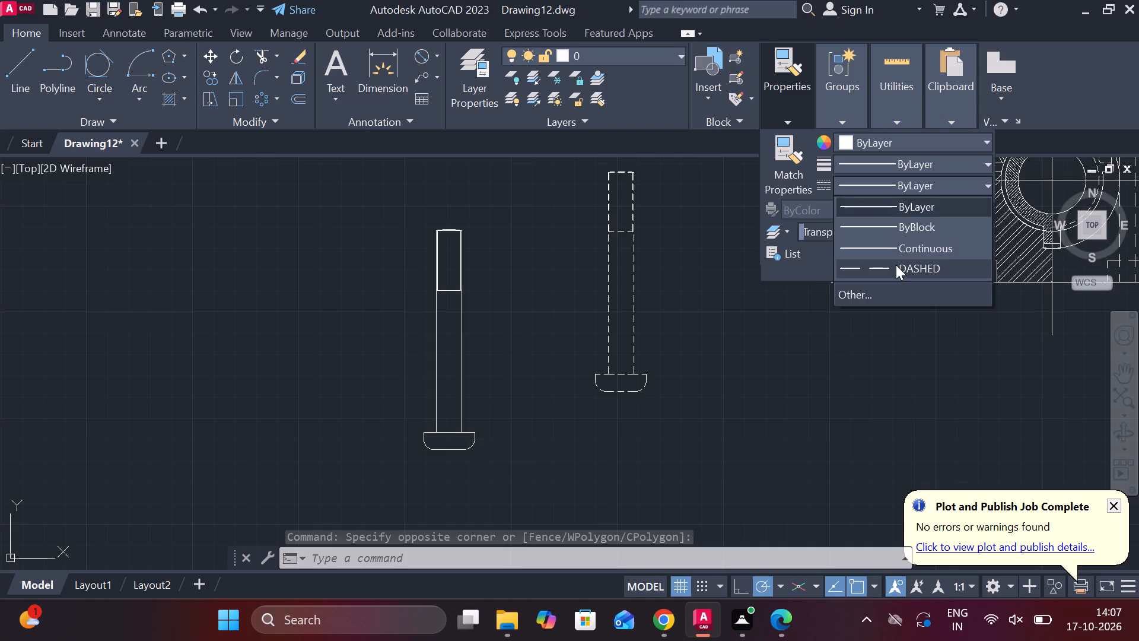
key(Escape)
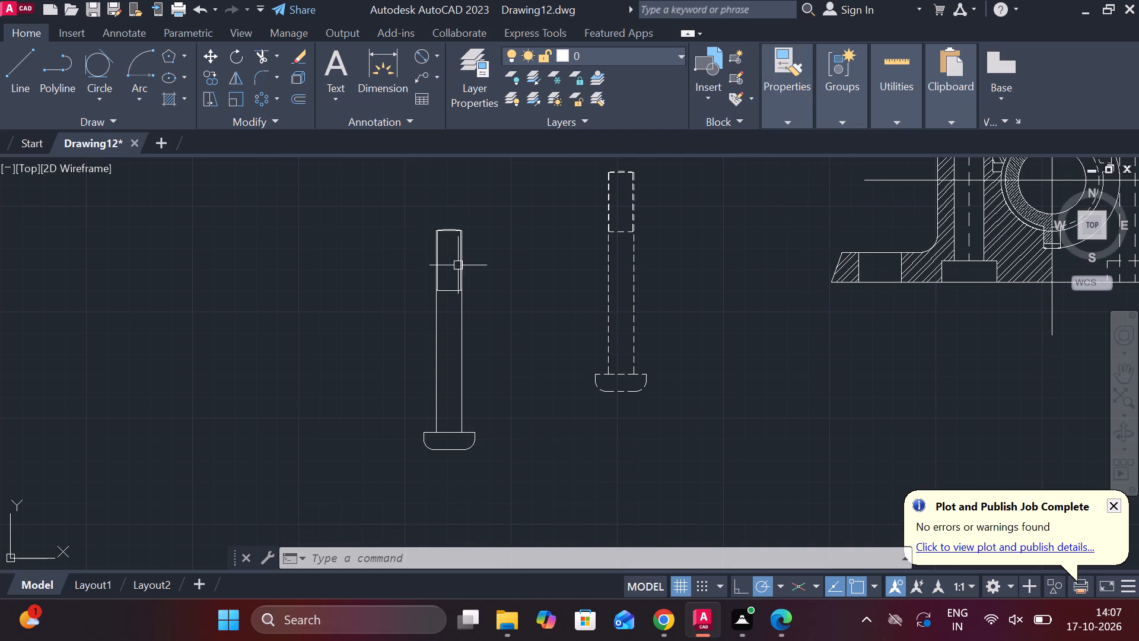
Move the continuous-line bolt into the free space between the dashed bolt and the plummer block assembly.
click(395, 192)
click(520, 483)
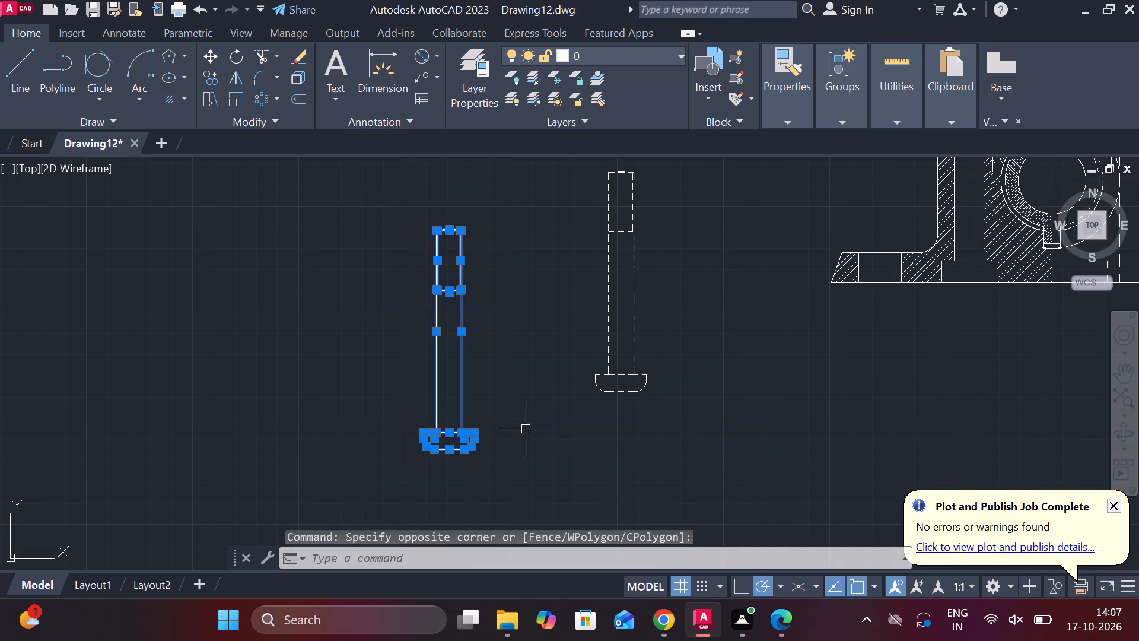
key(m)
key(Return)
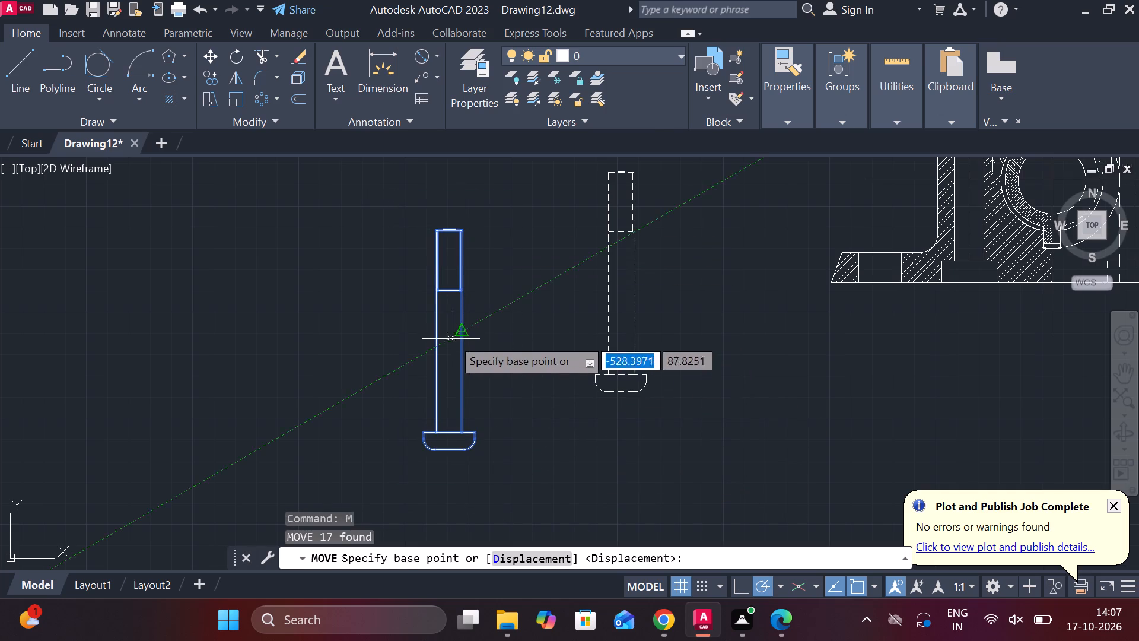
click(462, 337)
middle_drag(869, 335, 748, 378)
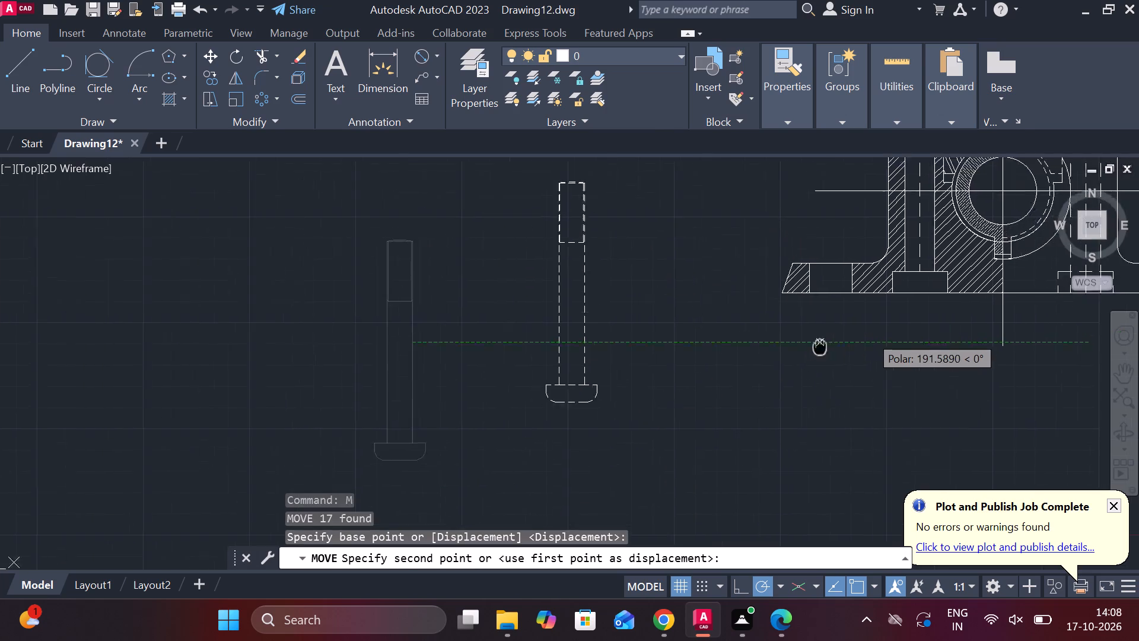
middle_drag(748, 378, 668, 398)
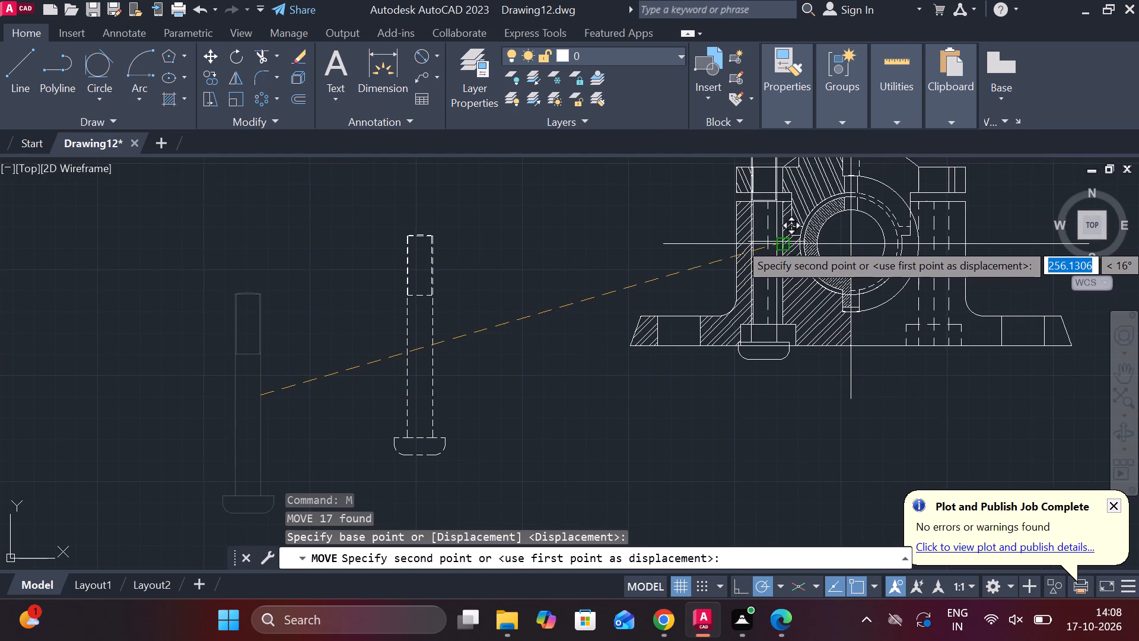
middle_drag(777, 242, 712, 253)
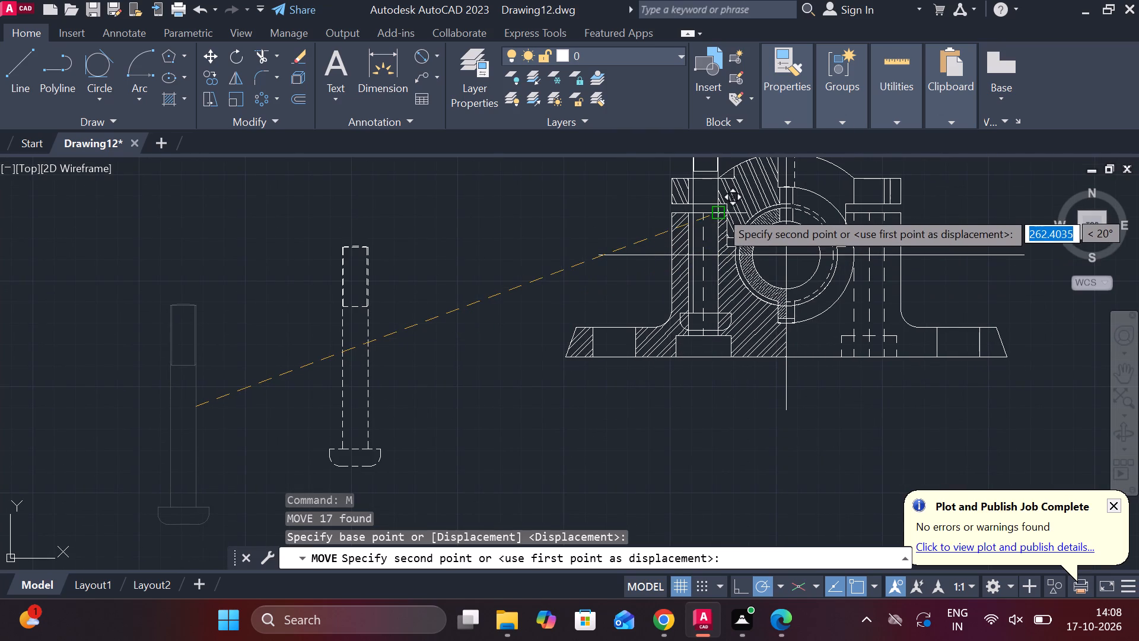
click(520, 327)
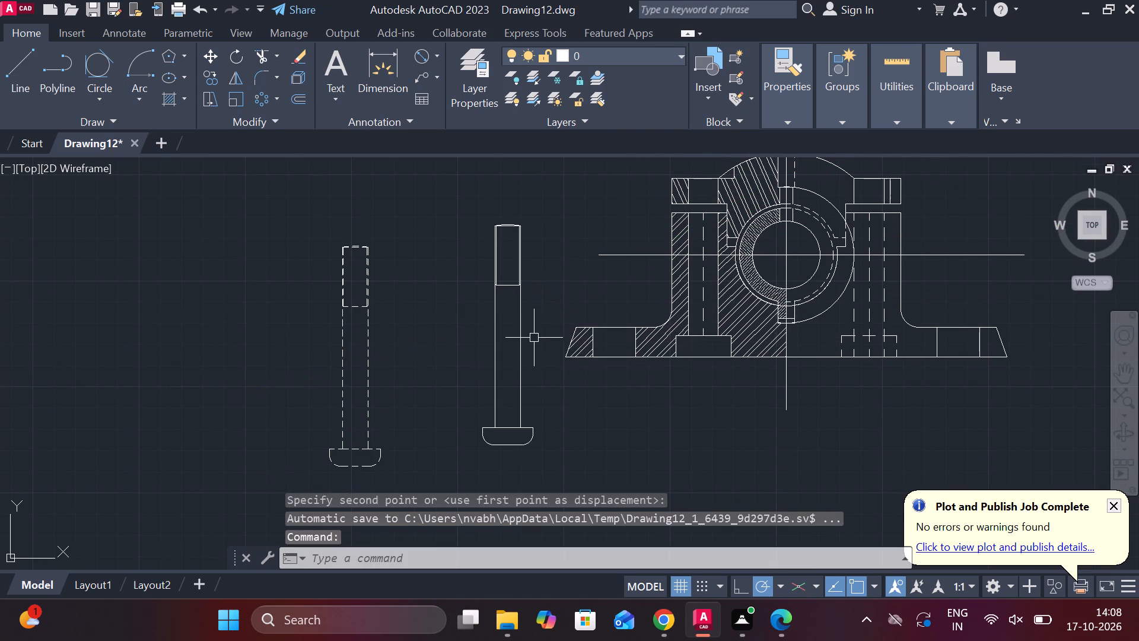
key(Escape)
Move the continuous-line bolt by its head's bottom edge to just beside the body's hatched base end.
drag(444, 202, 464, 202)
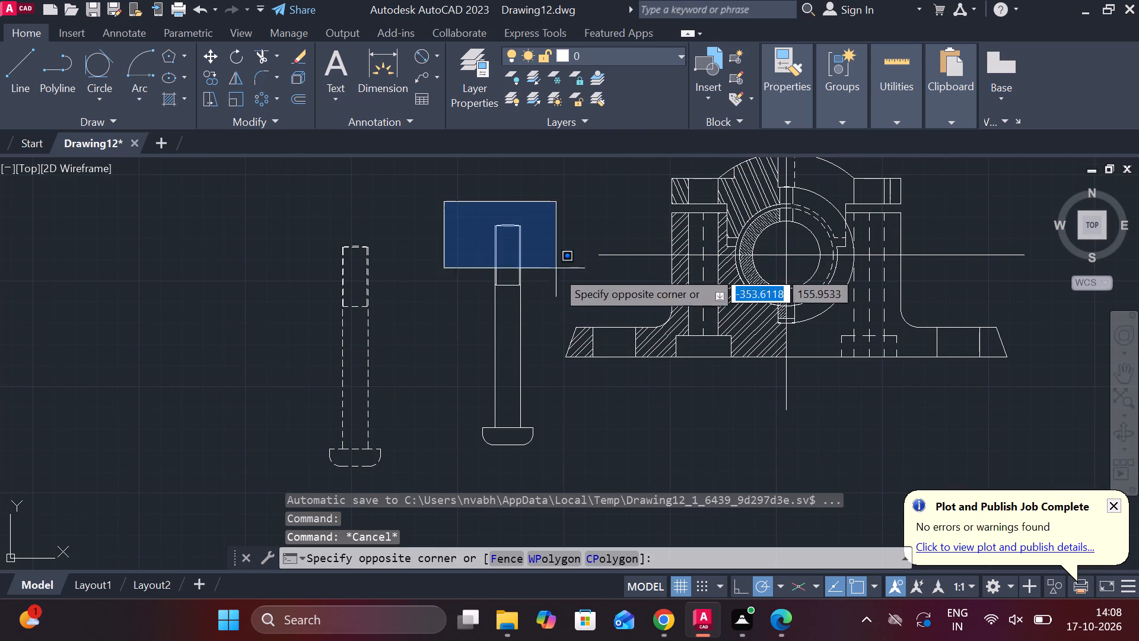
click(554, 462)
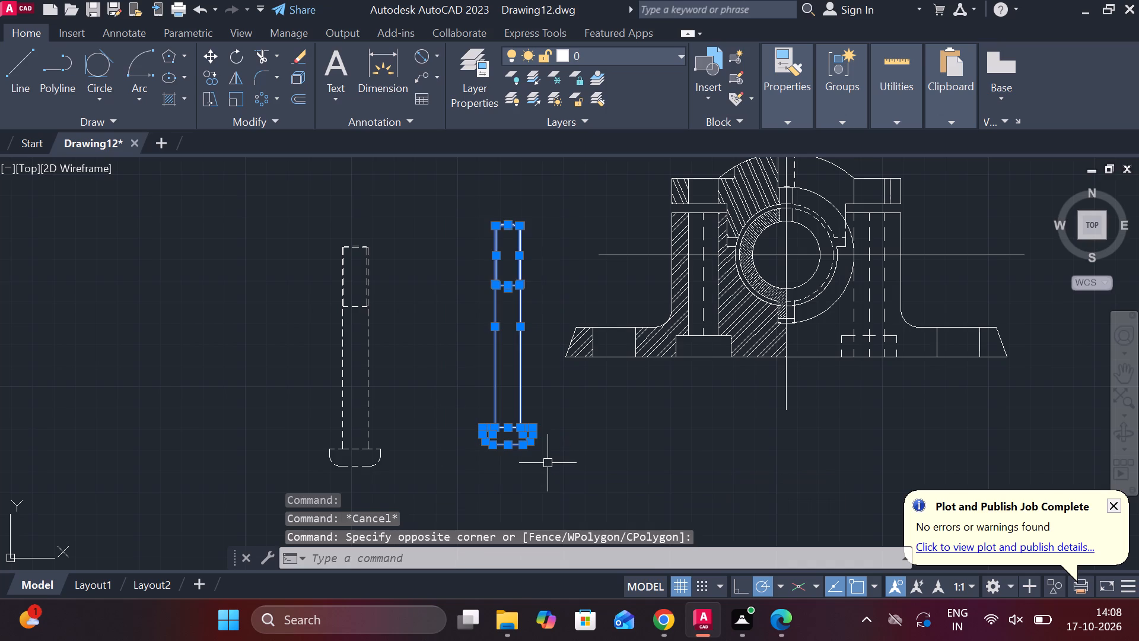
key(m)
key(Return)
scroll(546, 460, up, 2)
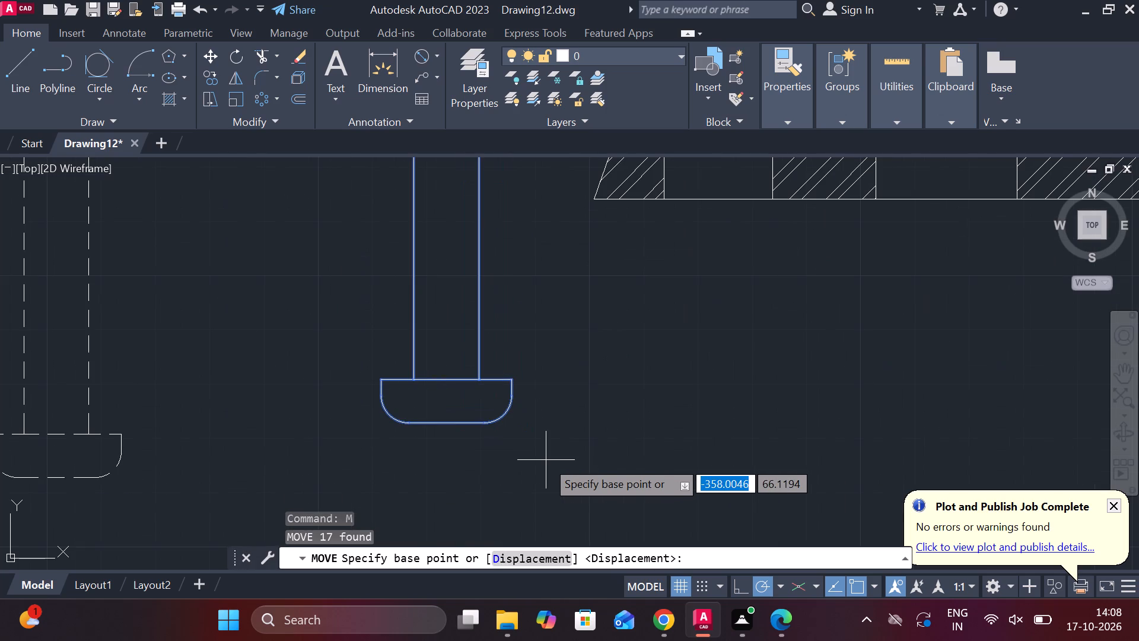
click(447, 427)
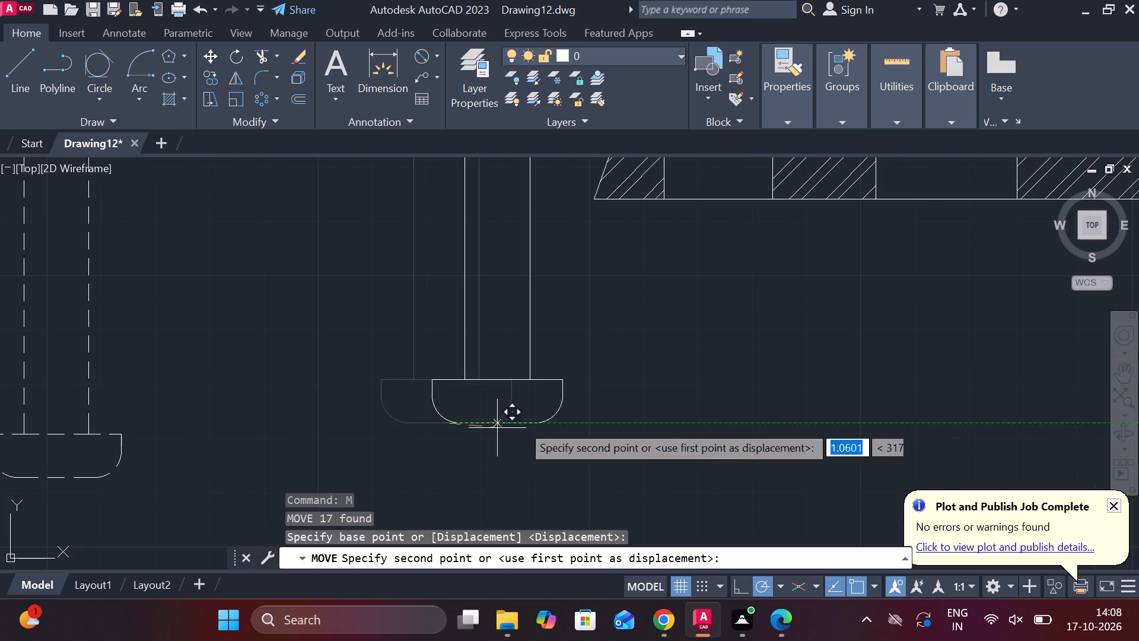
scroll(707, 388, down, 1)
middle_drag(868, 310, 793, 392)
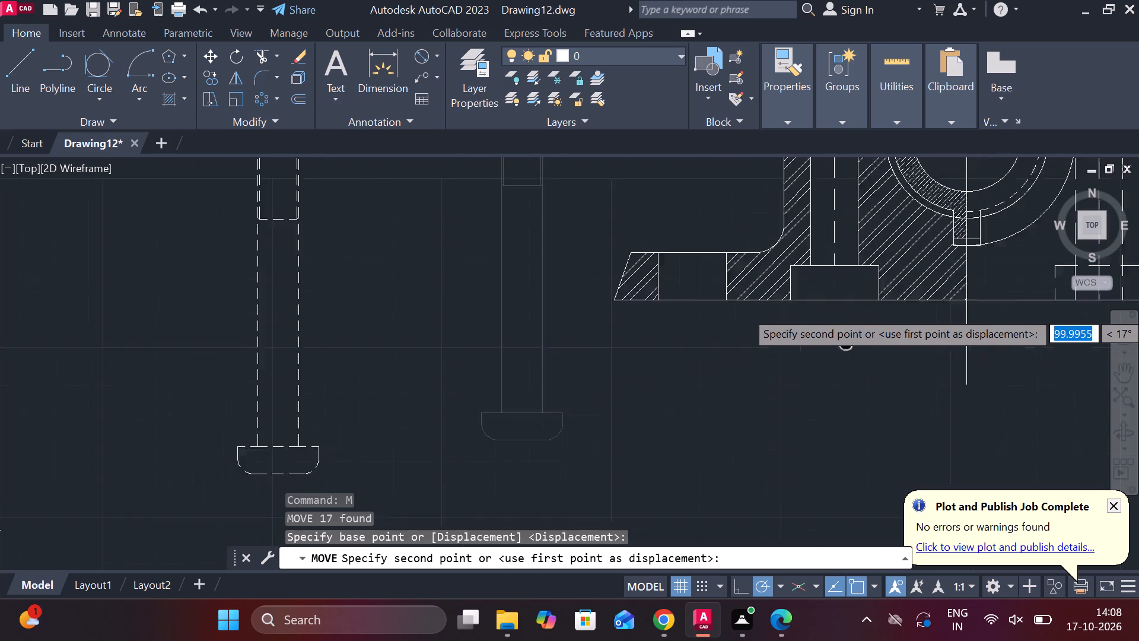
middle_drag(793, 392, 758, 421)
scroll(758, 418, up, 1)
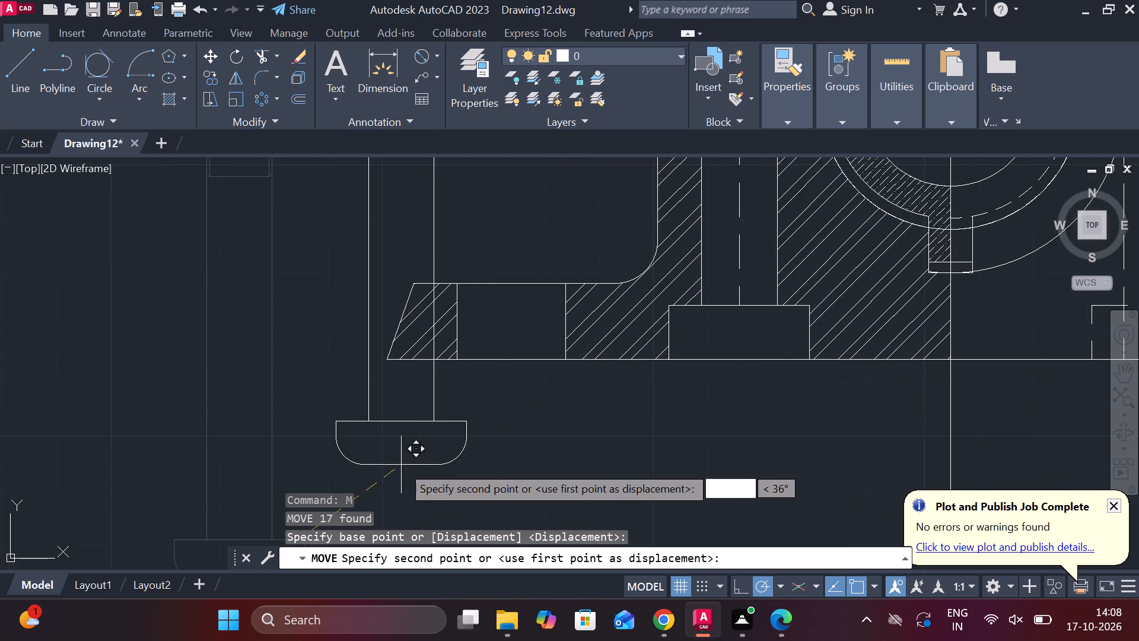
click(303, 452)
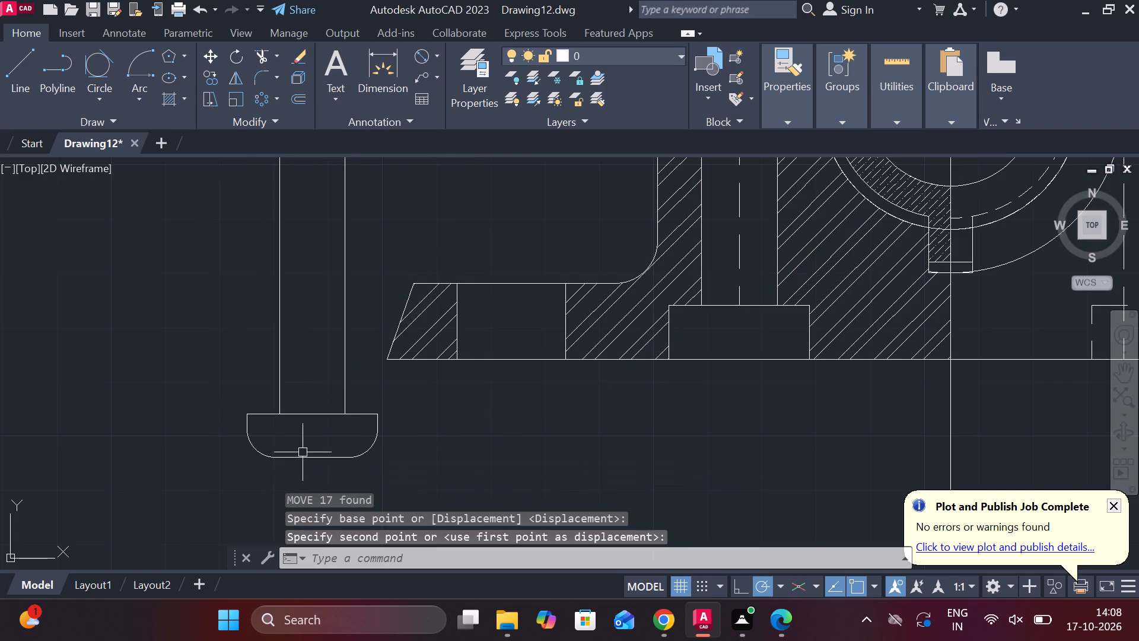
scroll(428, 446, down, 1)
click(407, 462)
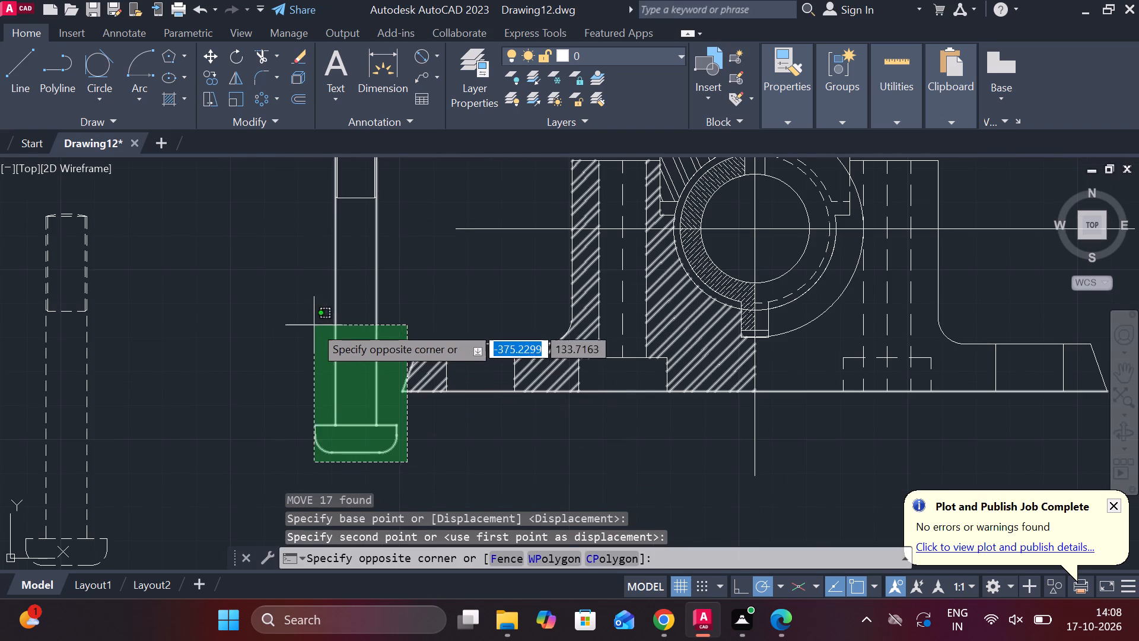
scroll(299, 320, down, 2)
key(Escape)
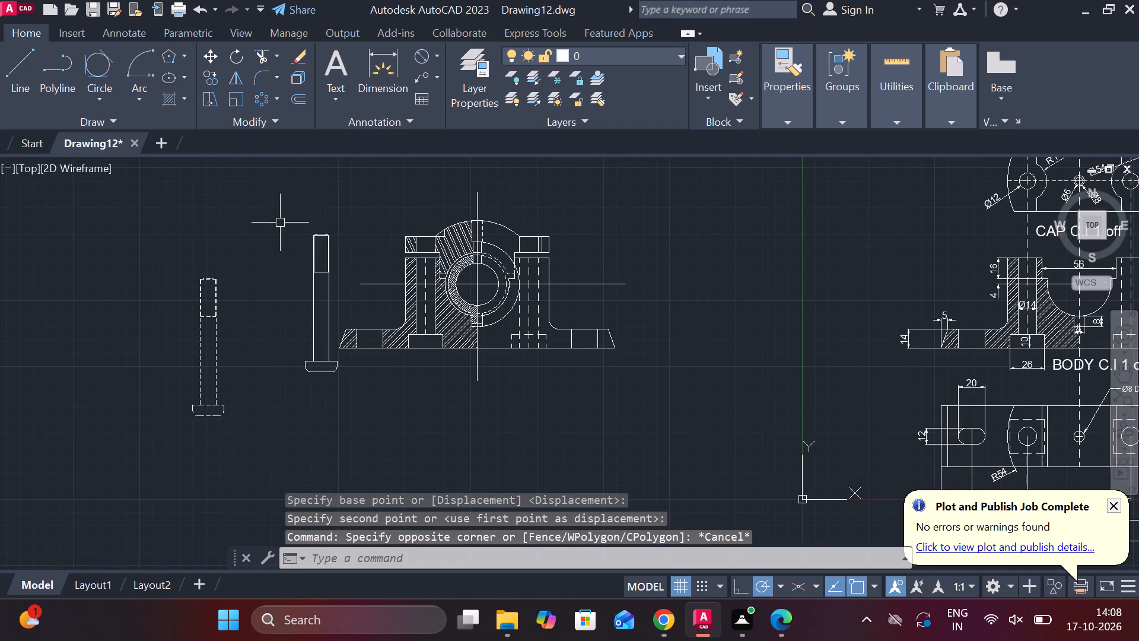
Move the continuous-line bolt from its head's top-edge midpoint to the top centre of the bolt-head recess in the body's hatched half.
click(271, 220)
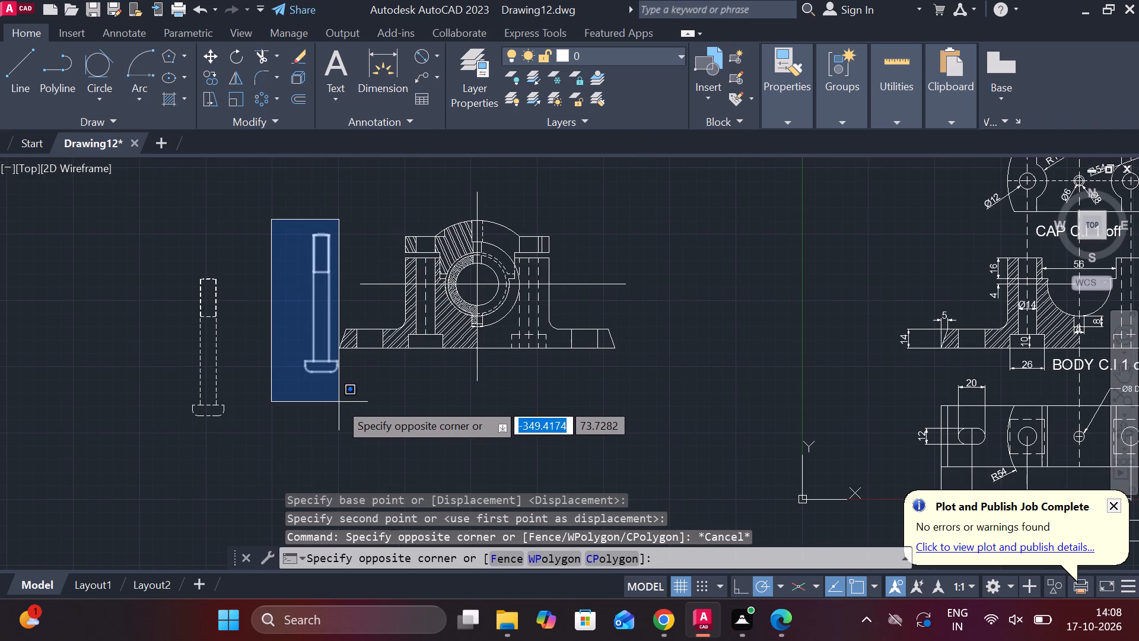
click(339, 402)
key(m)
key(Return)
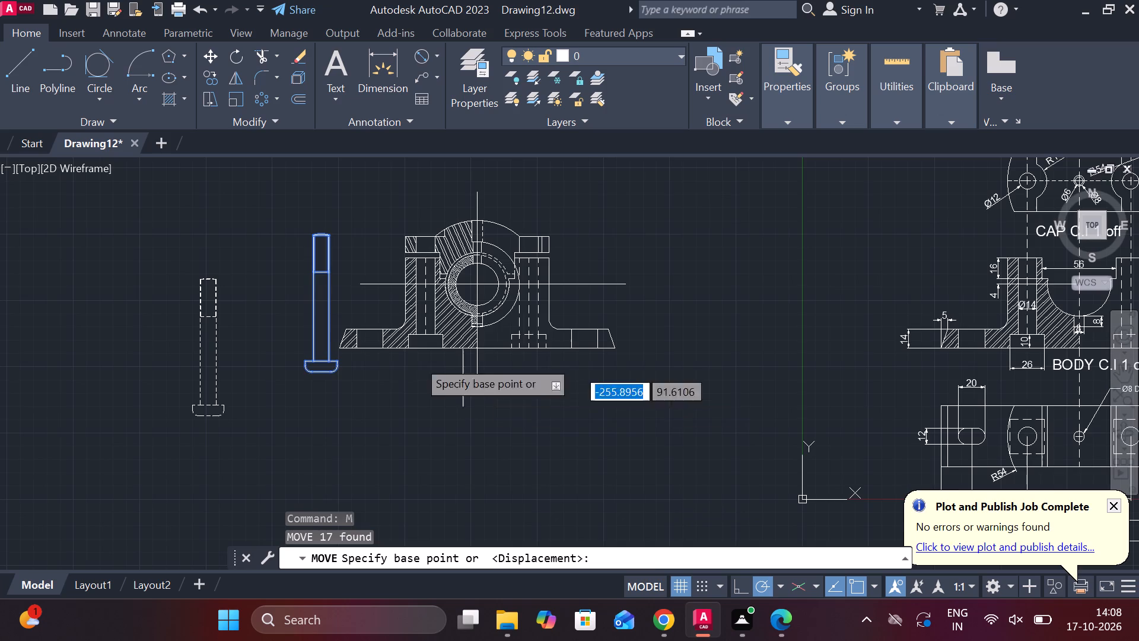
scroll(341, 340, up, 2)
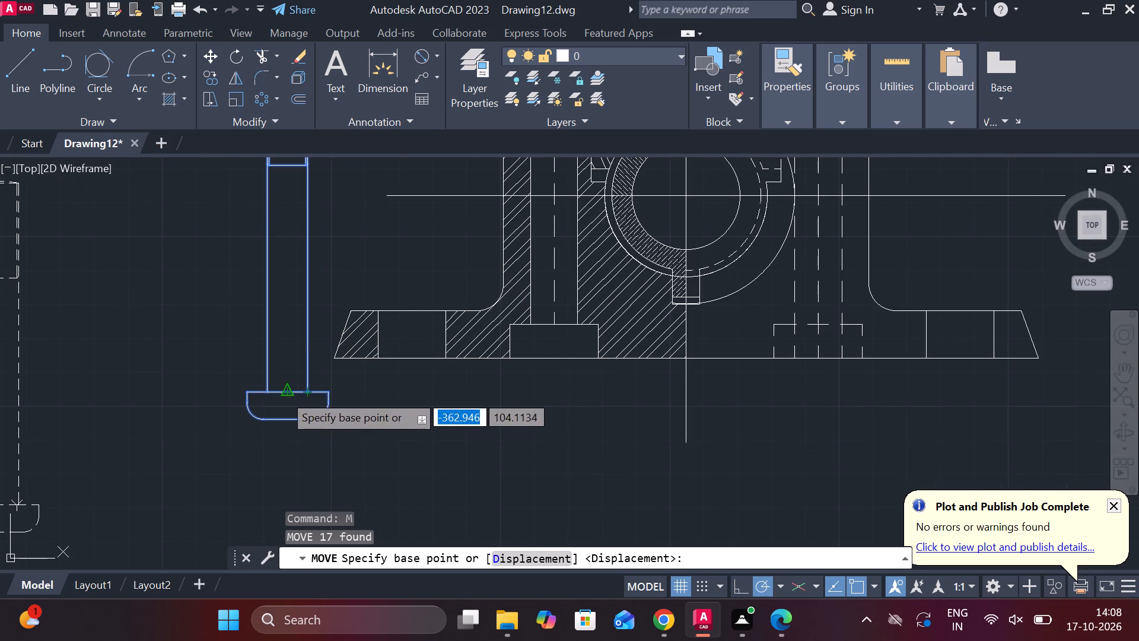
click(283, 394)
scroll(554, 336, up, 3)
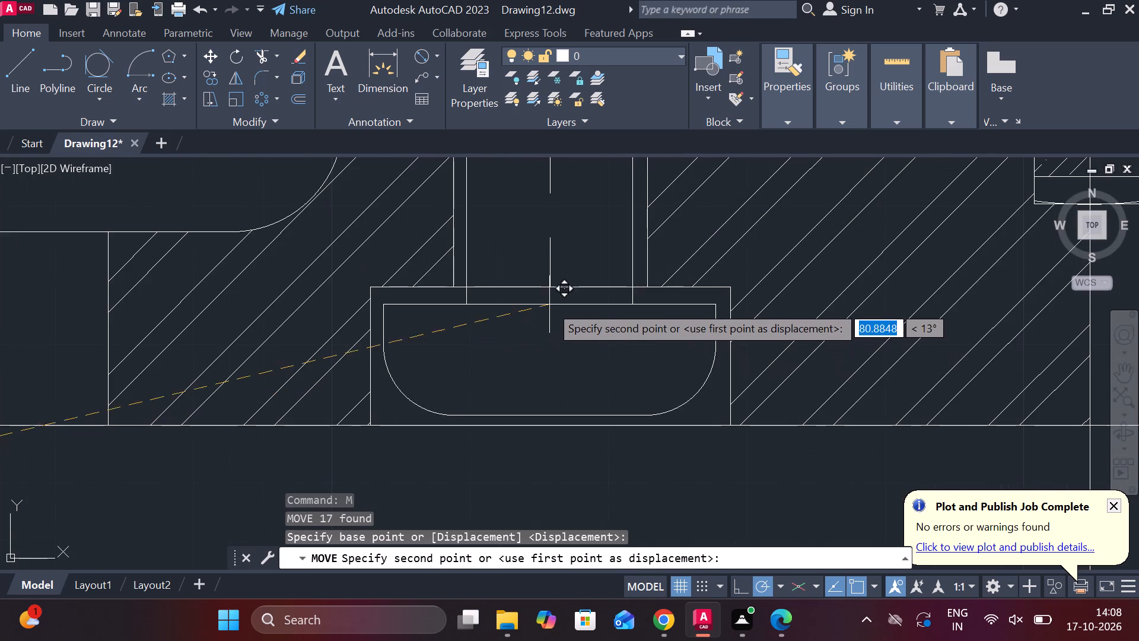
click(552, 285)
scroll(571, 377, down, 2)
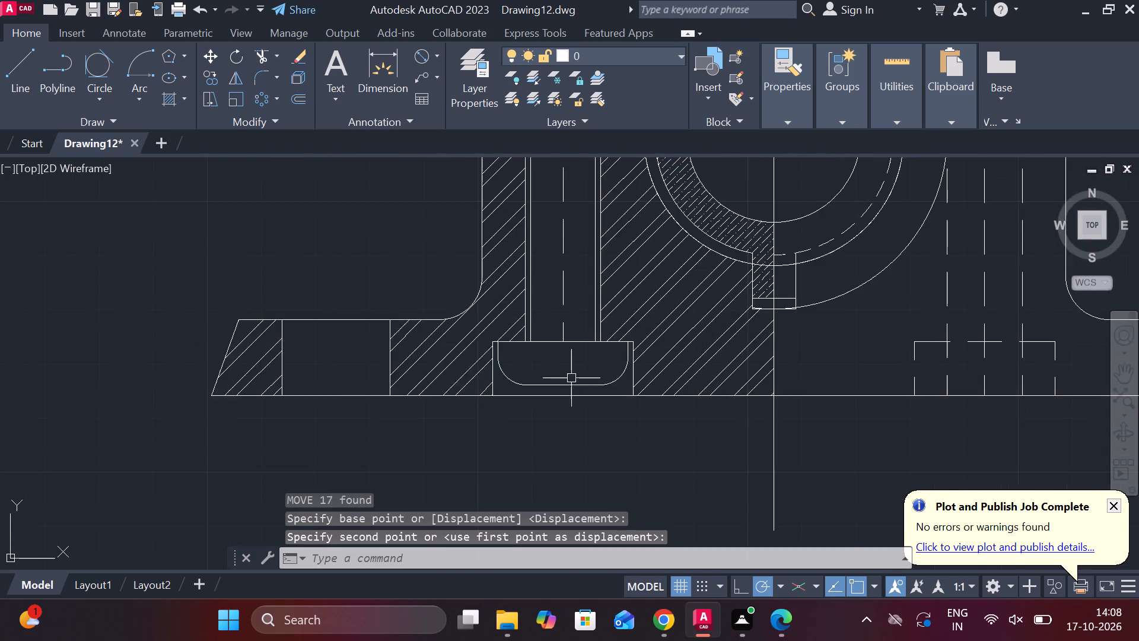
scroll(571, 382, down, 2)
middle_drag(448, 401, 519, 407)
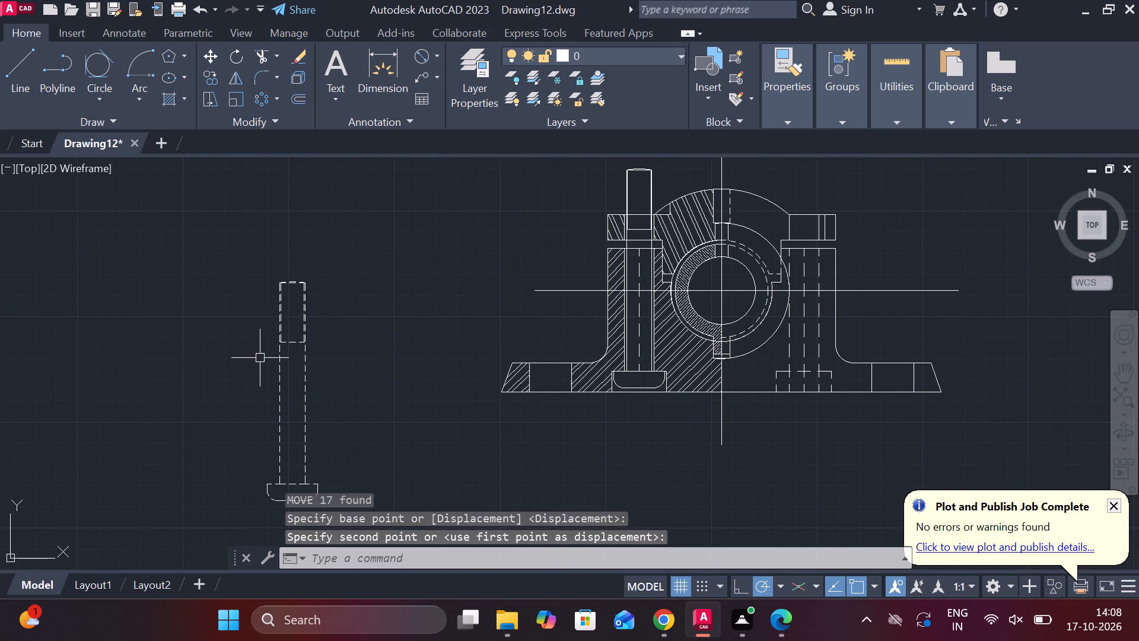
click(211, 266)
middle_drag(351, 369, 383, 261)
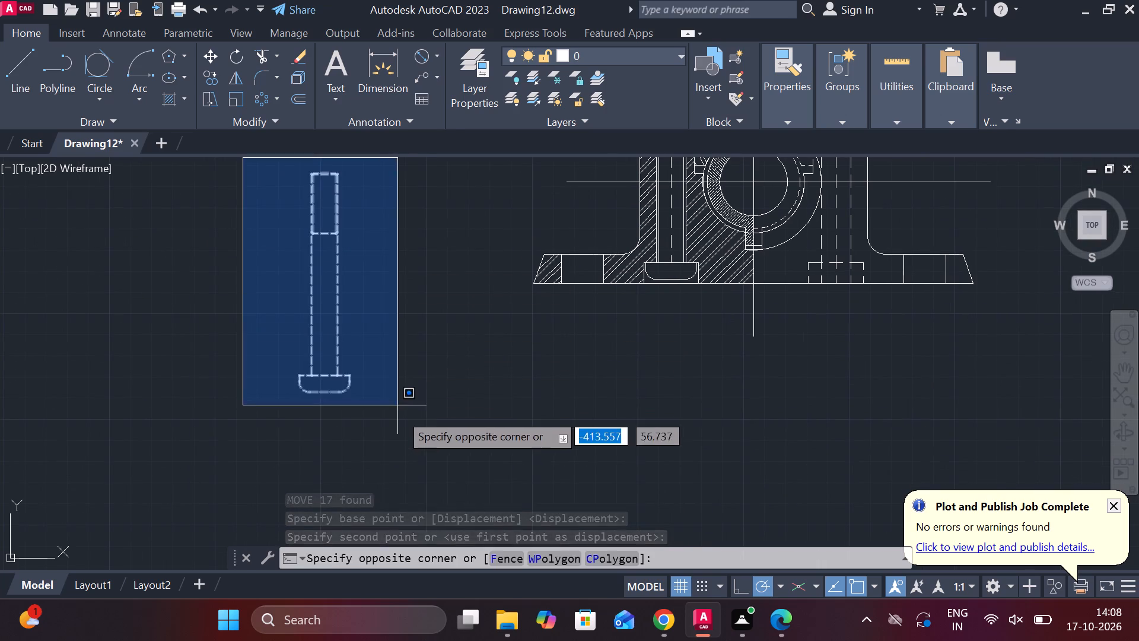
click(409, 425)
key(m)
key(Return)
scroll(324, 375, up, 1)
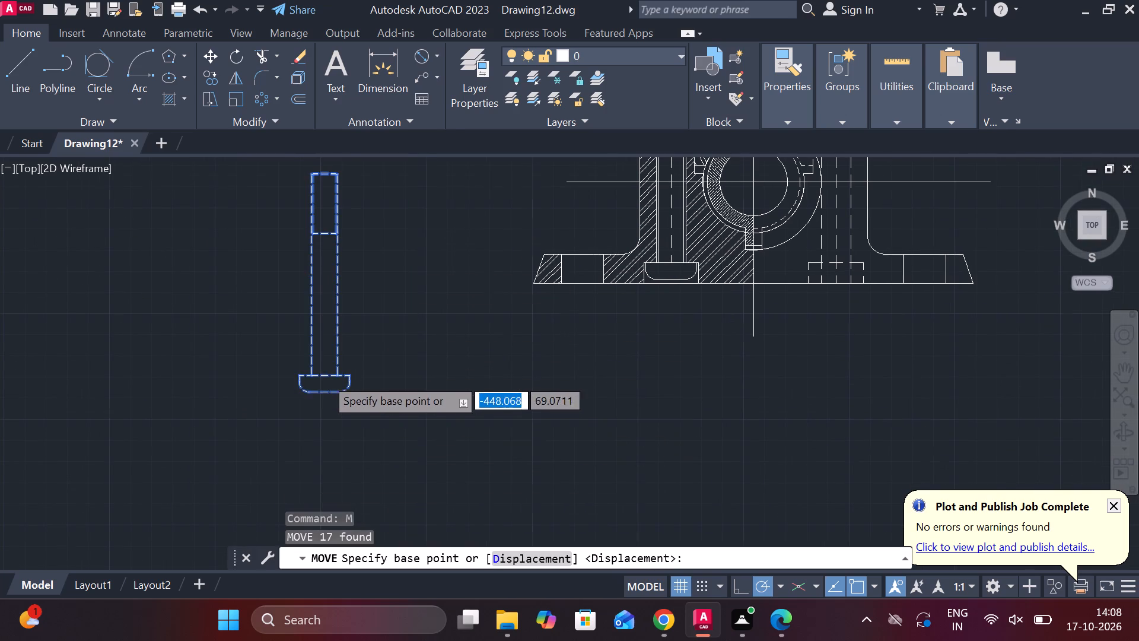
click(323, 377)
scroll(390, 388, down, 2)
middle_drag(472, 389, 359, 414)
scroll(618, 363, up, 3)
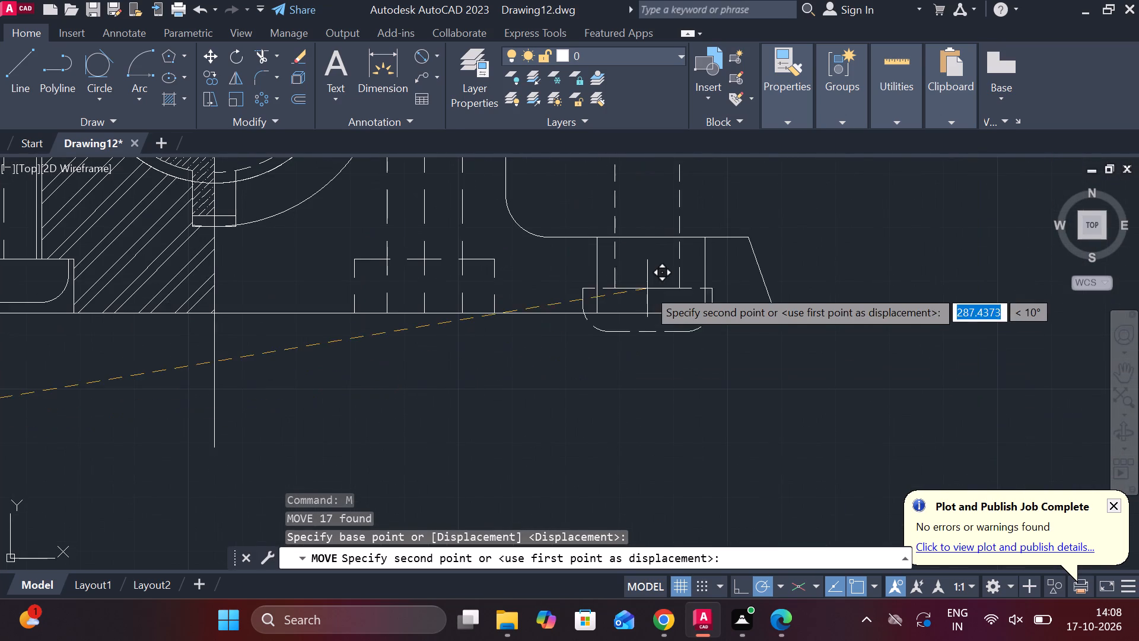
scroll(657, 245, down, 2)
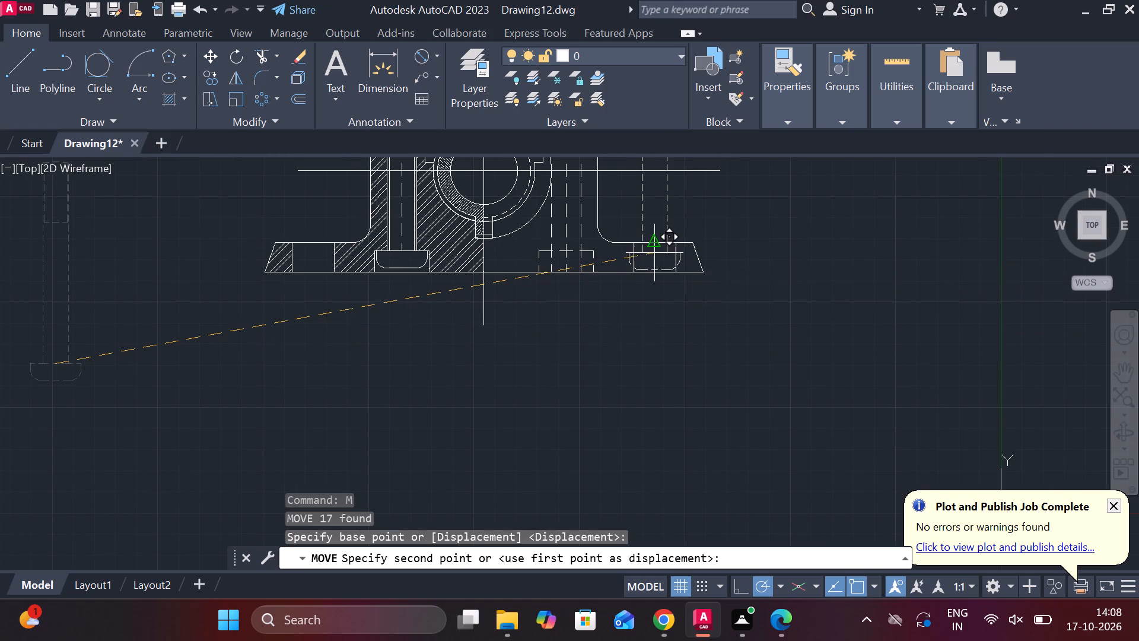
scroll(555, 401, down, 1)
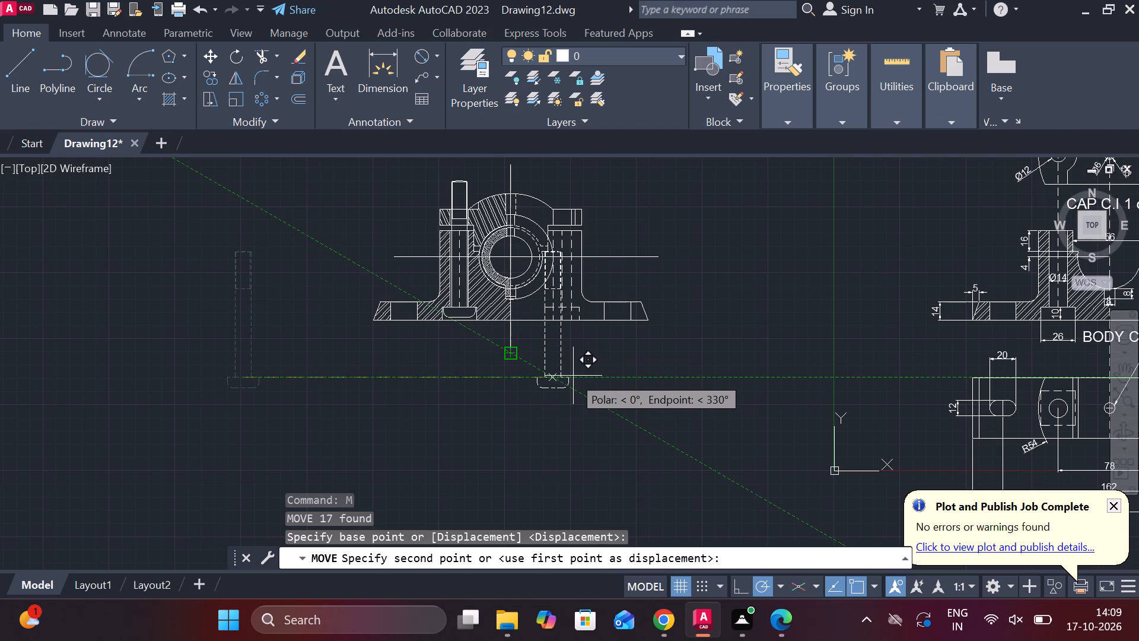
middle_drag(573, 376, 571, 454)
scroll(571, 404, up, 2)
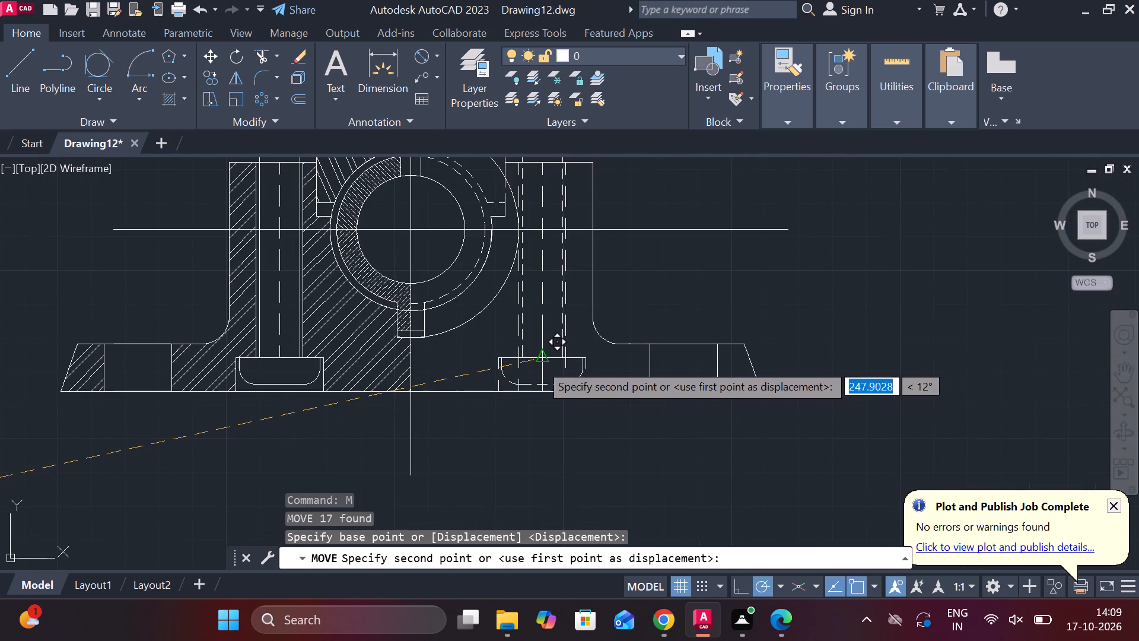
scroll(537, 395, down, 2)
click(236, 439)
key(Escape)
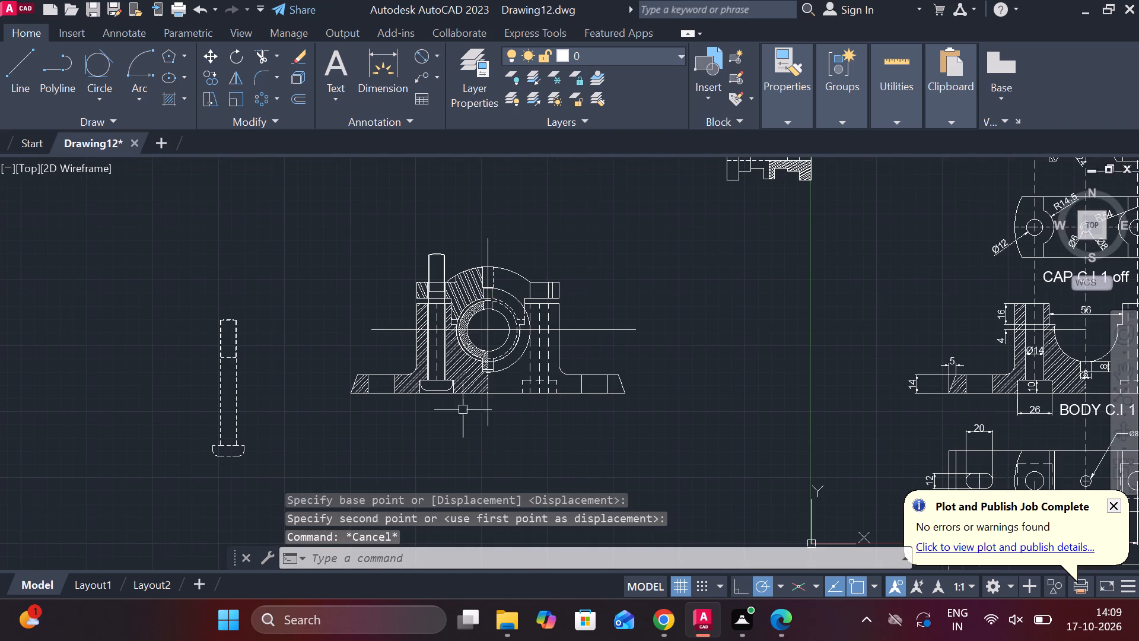
Erase the three dashed vertical lines of the bolt hole in the body's unhatched half.
scroll(510, 387, up, 1)
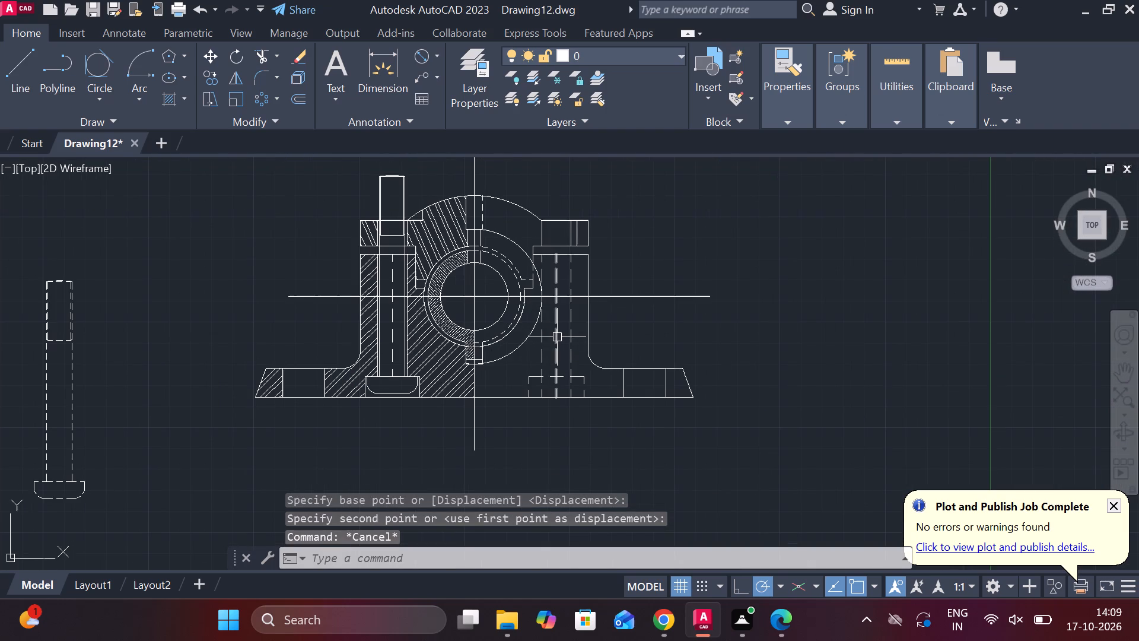
scroll(563, 370, down, 2)
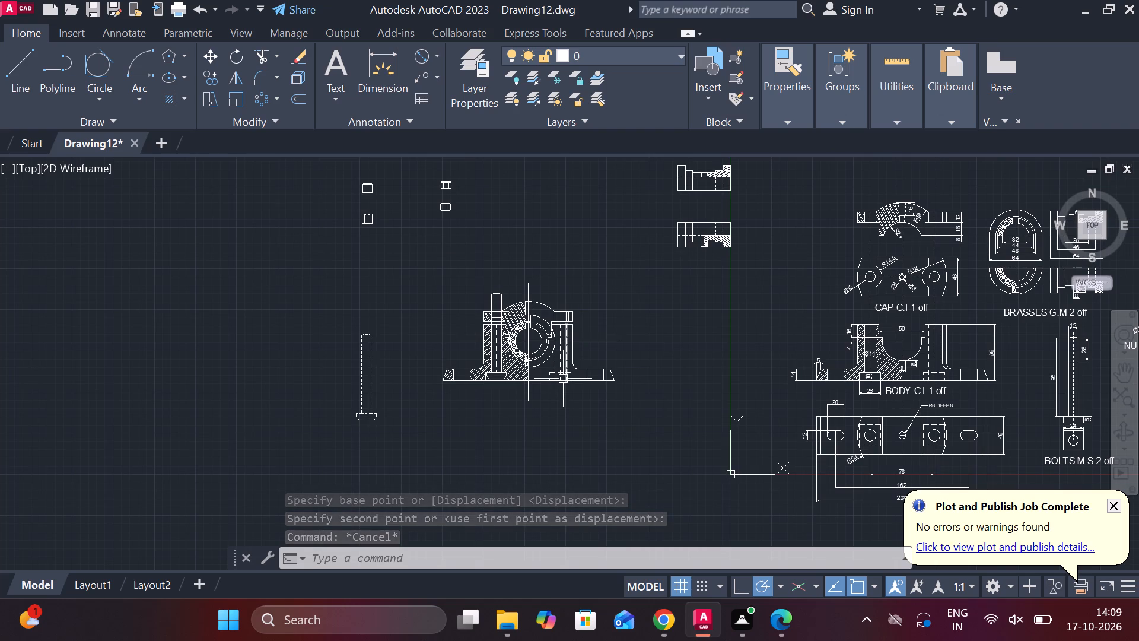
scroll(533, 385, up, 2)
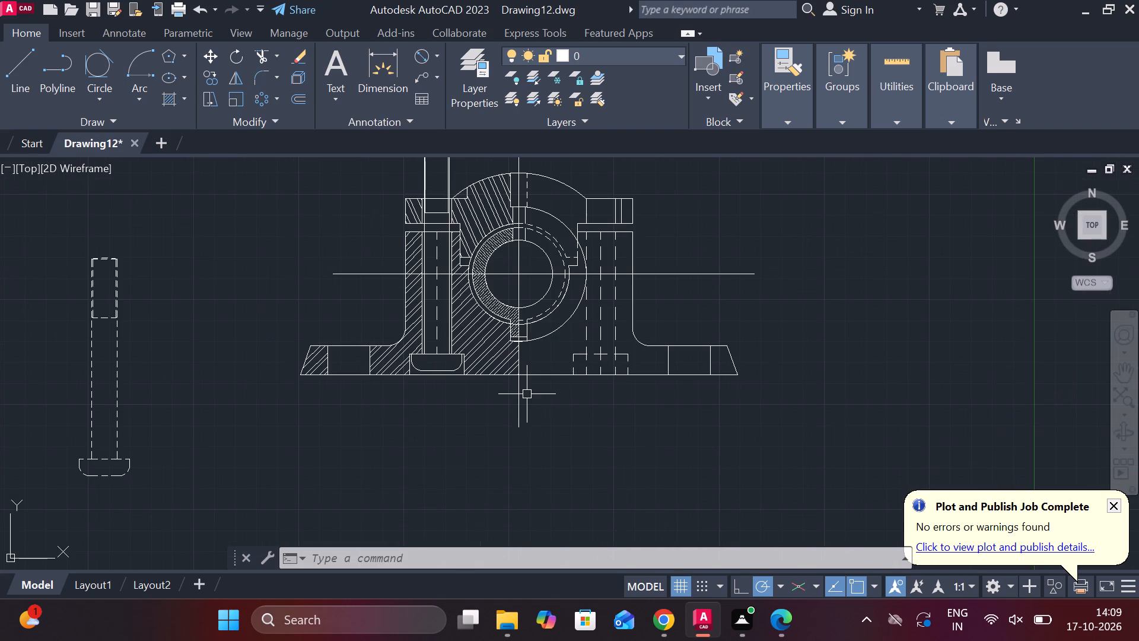
click(616, 338)
click(603, 332)
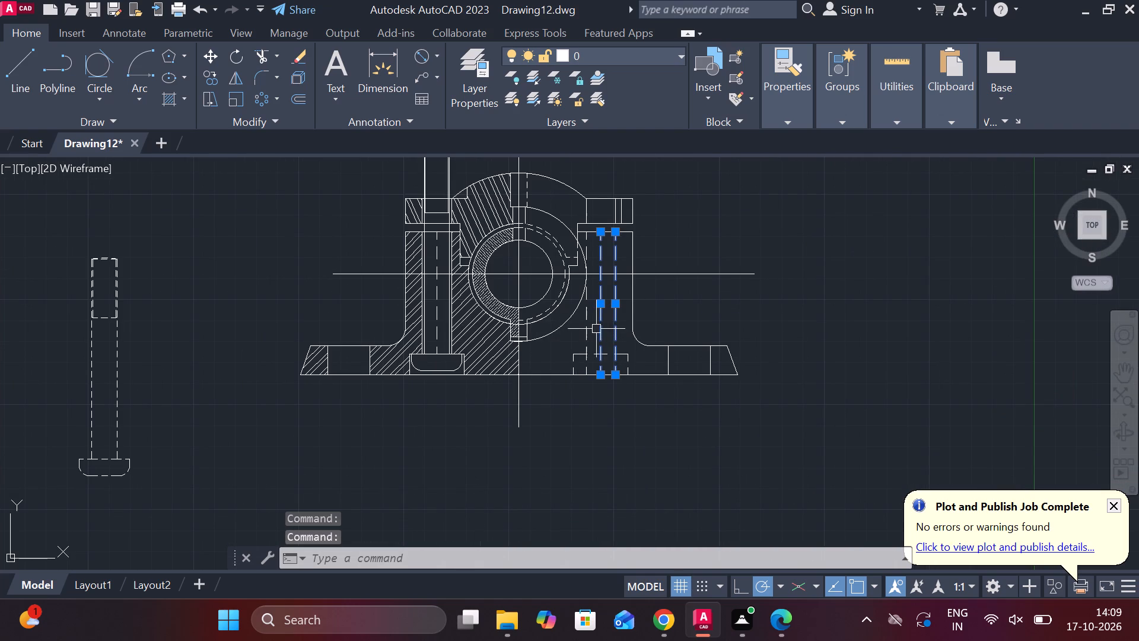
click(588, 320)
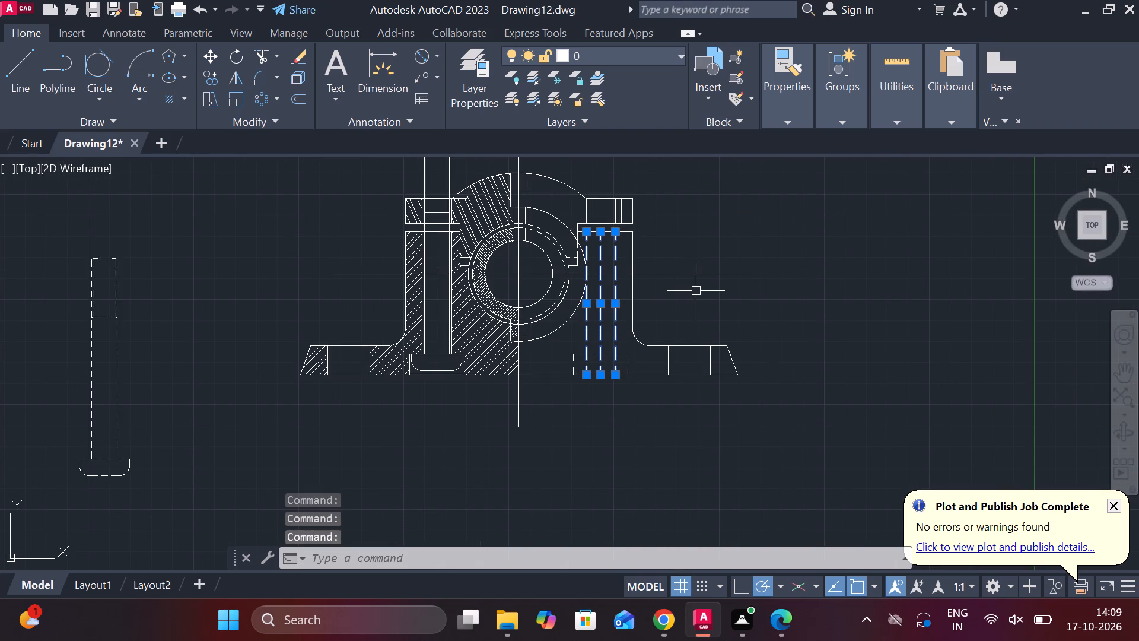
text(e)
key(space)
Move the dashed bolt from its head's top-edge midpoint to the top centre of the dashed bolt-head recess in the body's unhatched half.
scroll(698, 299, down, 1)
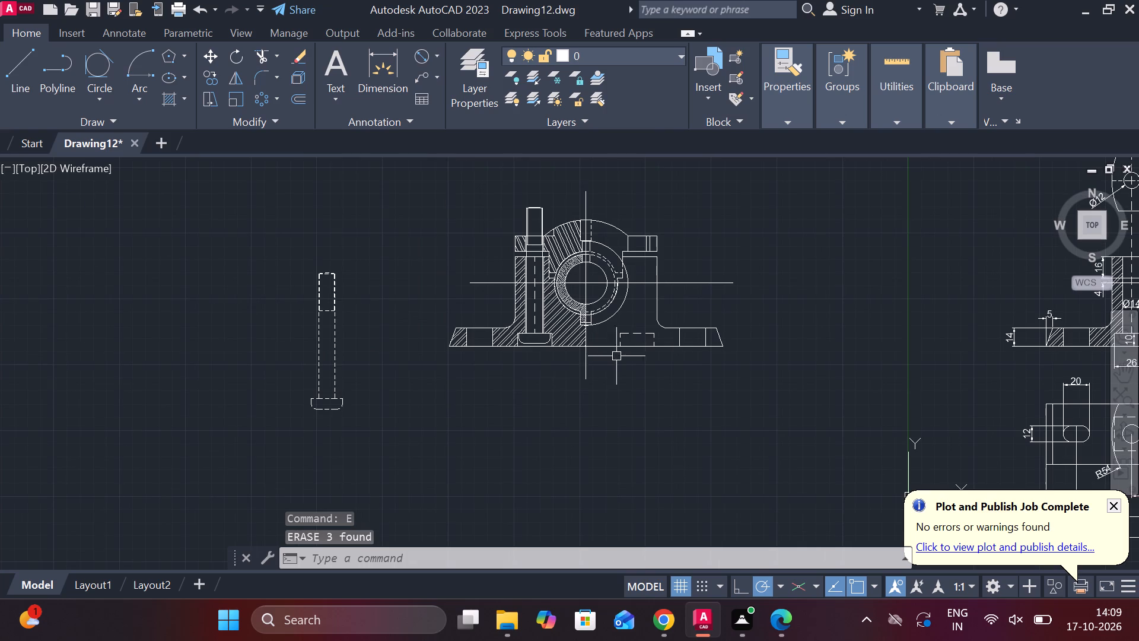
click(272, 271)
click(397, 448)
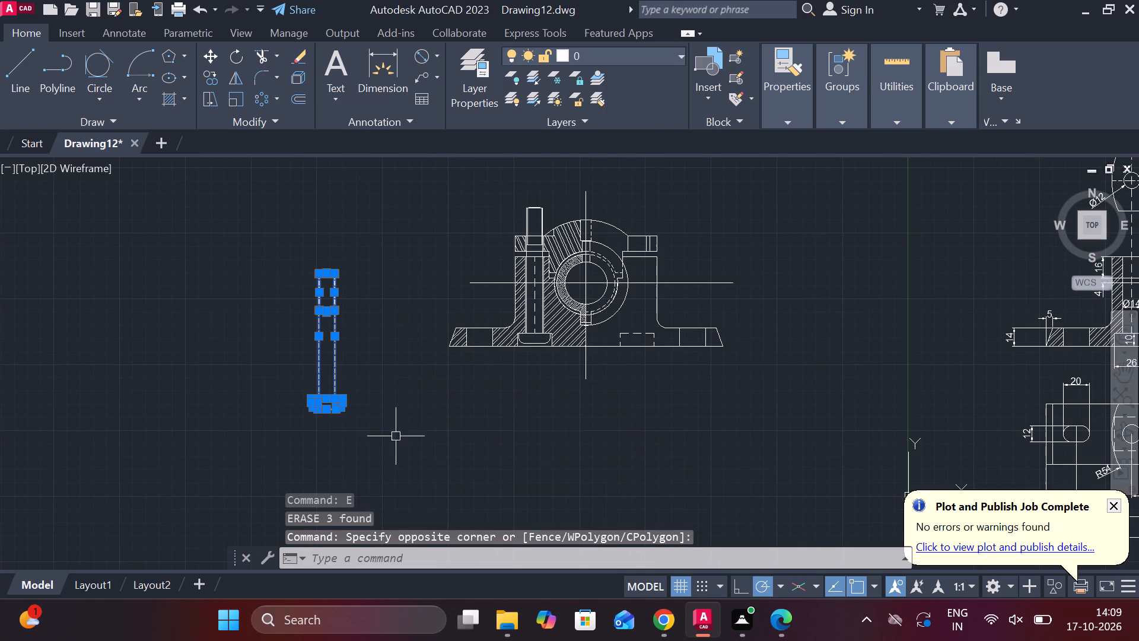
key(m)
key(Return)
scroll(327, 383, up, 2)
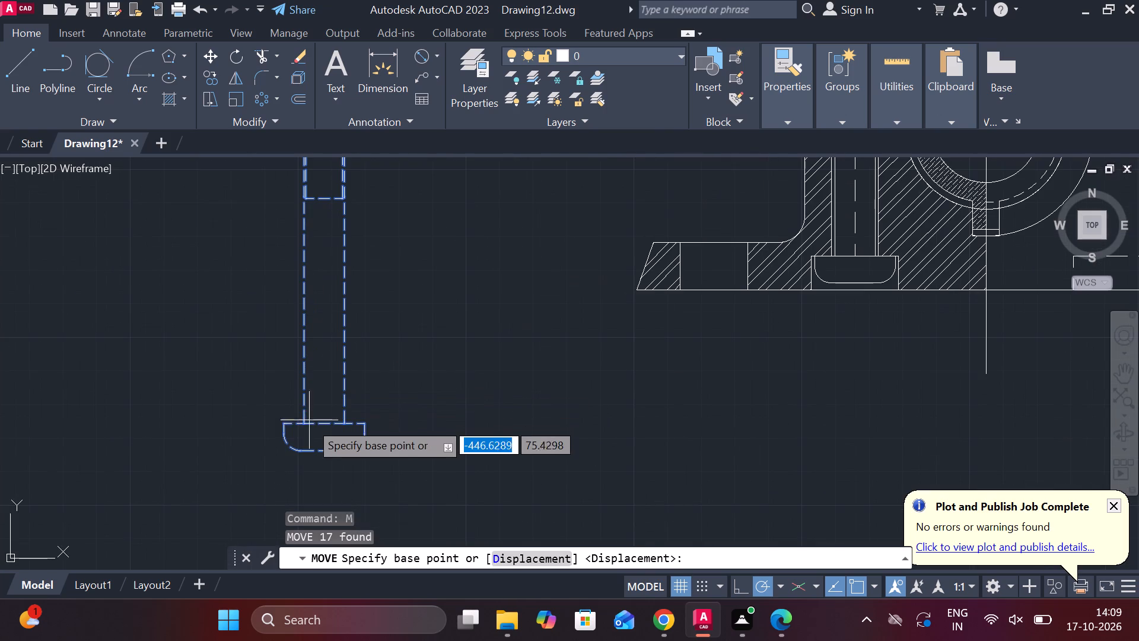
click(317, 423)
scroll(338, 419, down, 2)
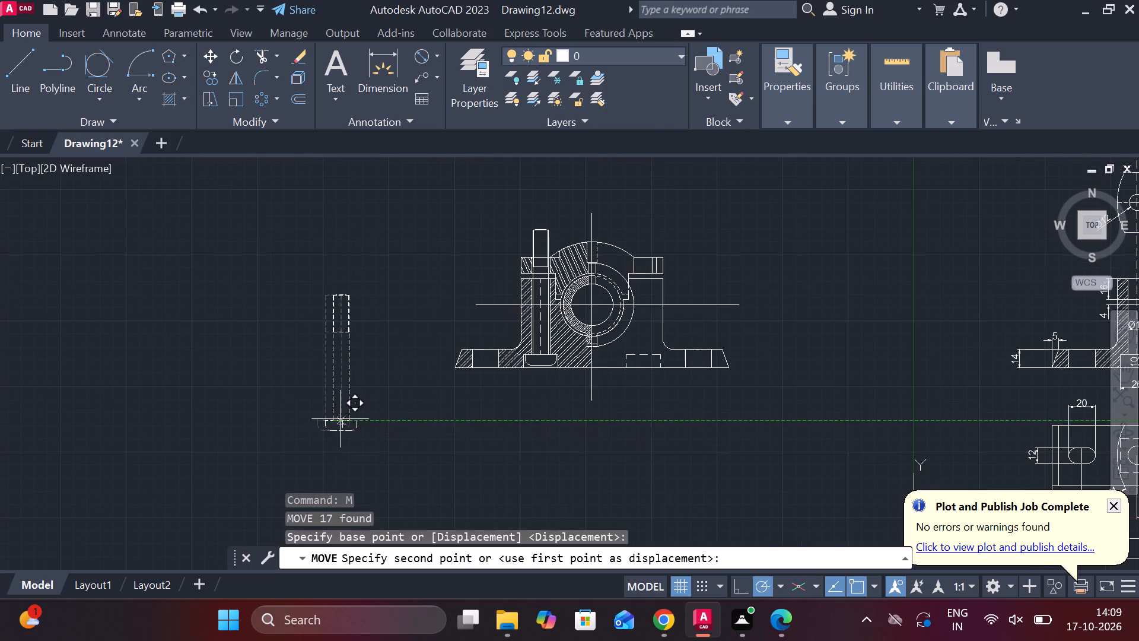
scroll(642, 365, up, 3)
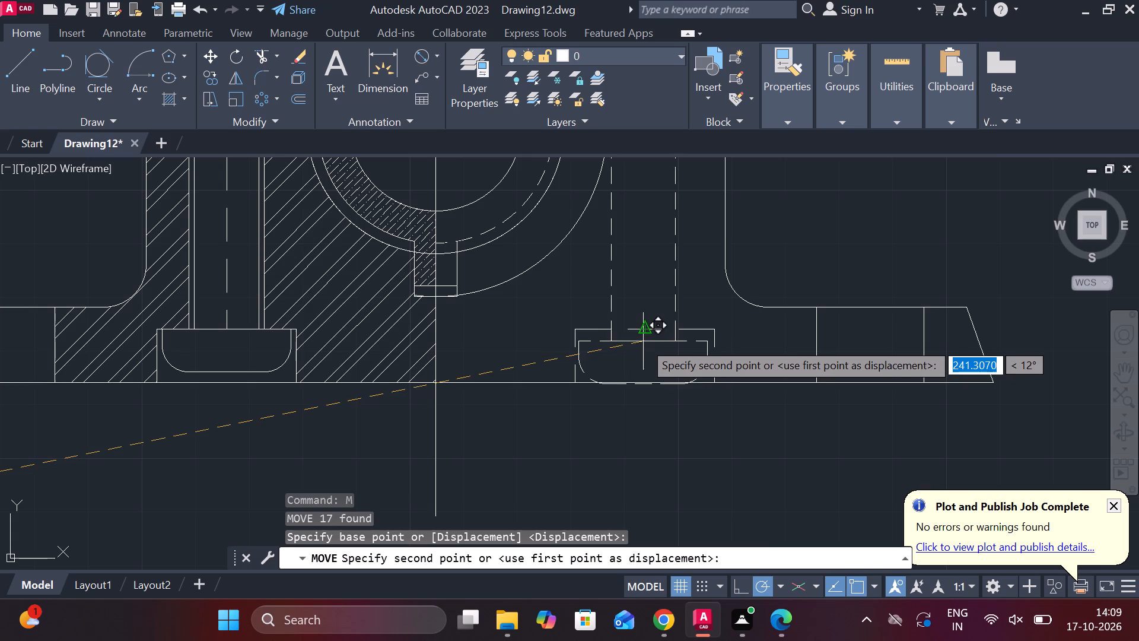
click(647, 333)
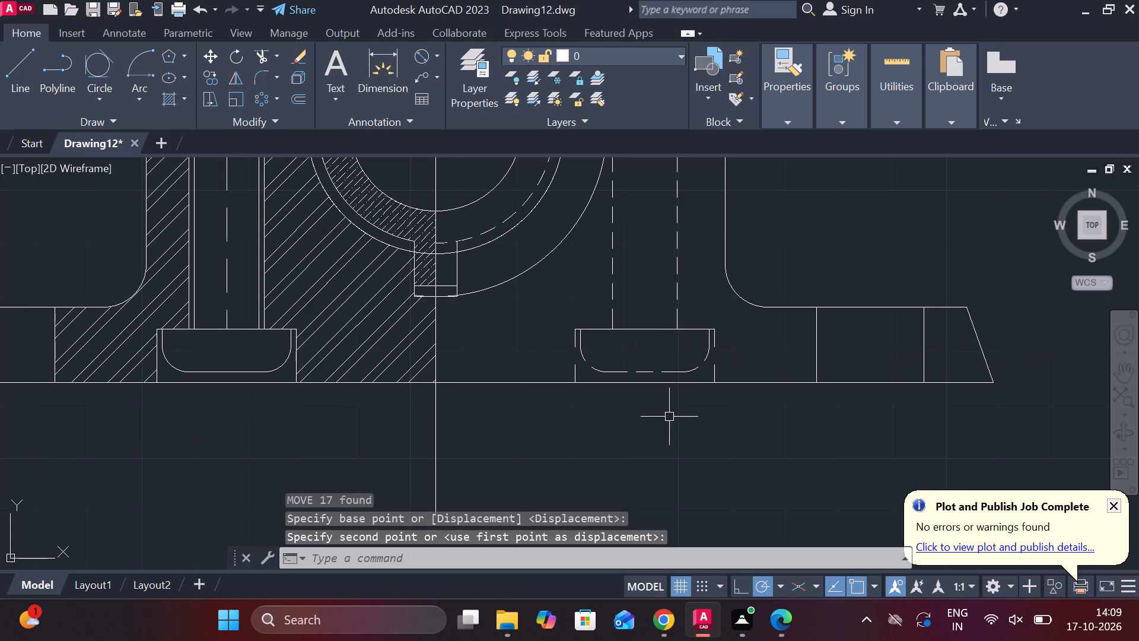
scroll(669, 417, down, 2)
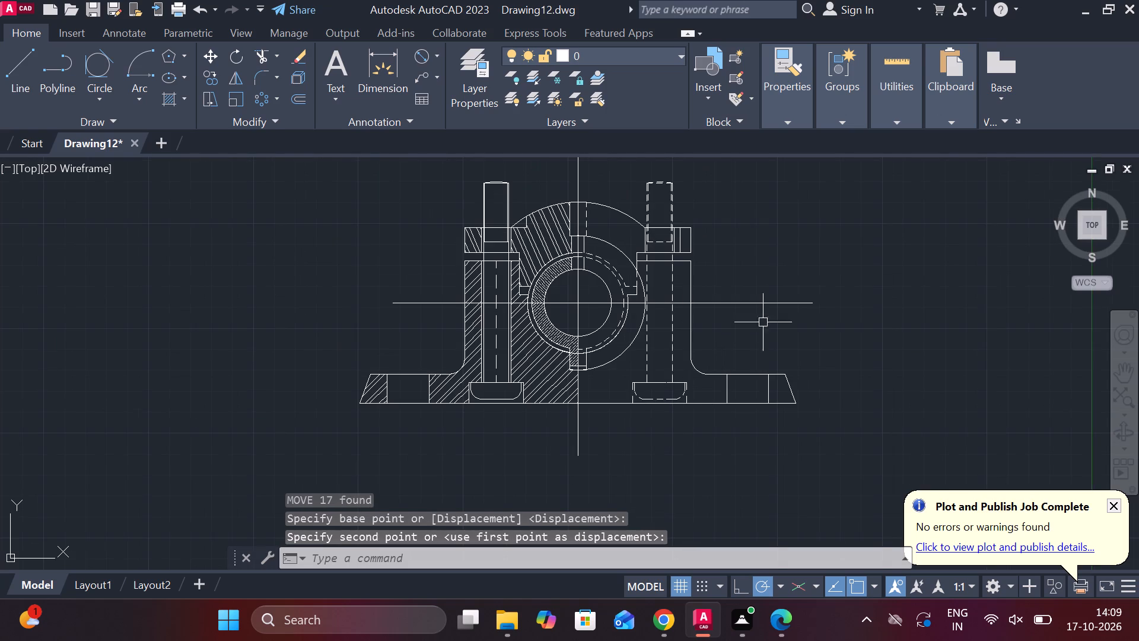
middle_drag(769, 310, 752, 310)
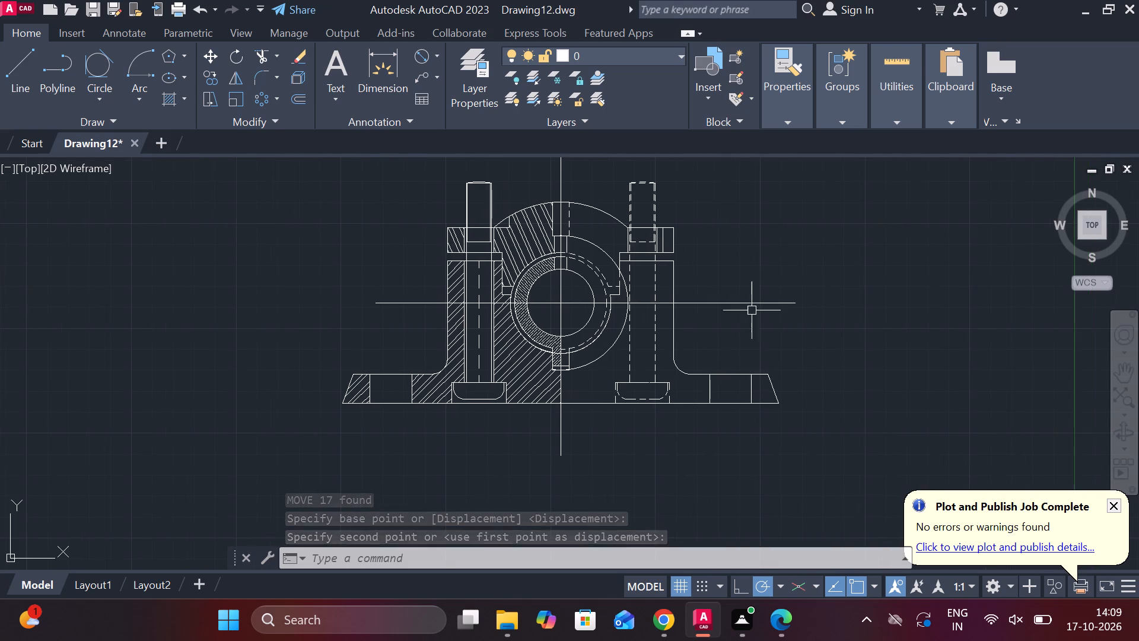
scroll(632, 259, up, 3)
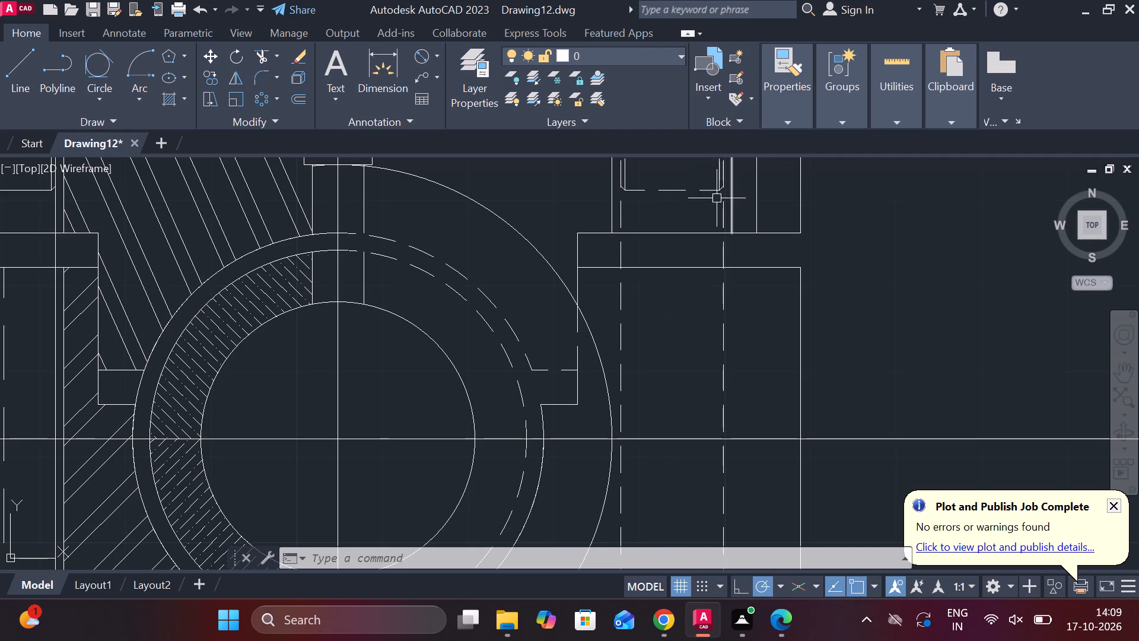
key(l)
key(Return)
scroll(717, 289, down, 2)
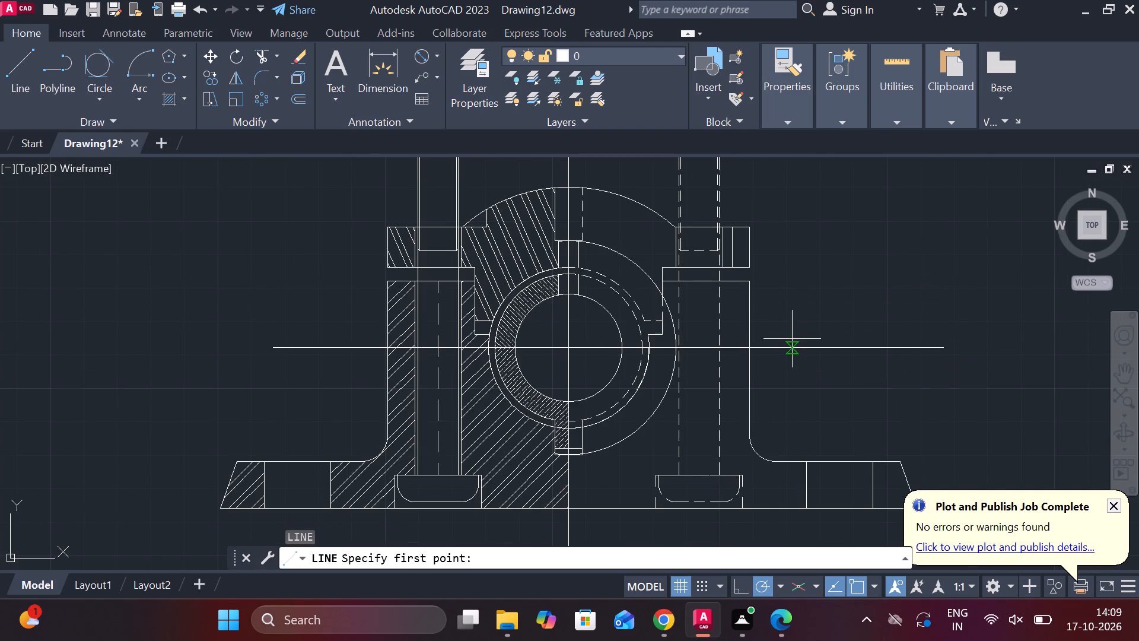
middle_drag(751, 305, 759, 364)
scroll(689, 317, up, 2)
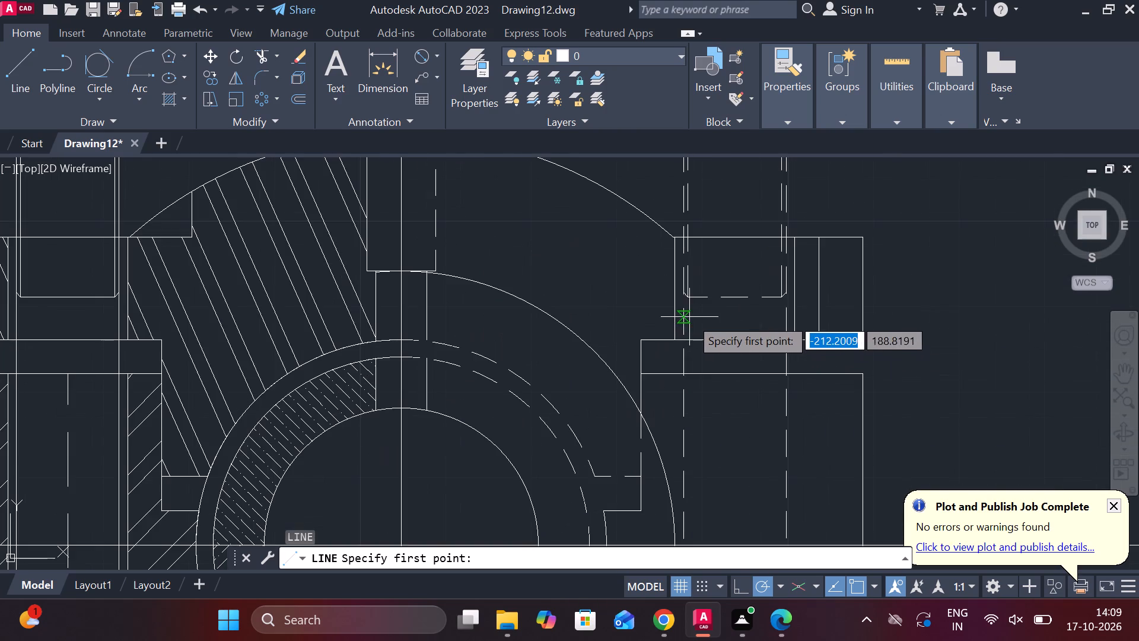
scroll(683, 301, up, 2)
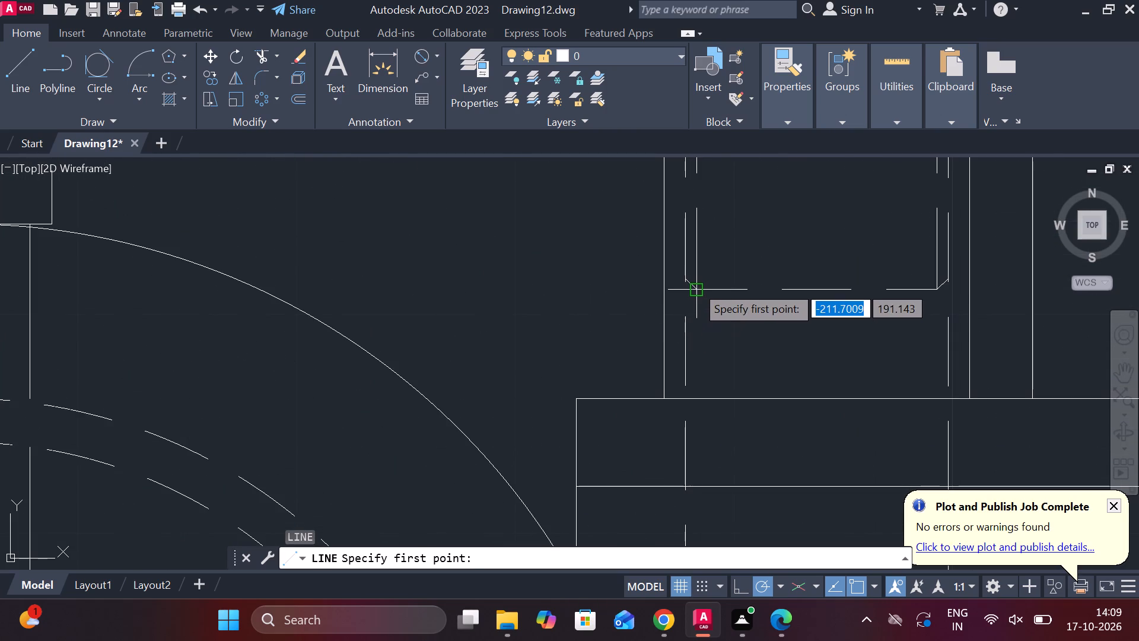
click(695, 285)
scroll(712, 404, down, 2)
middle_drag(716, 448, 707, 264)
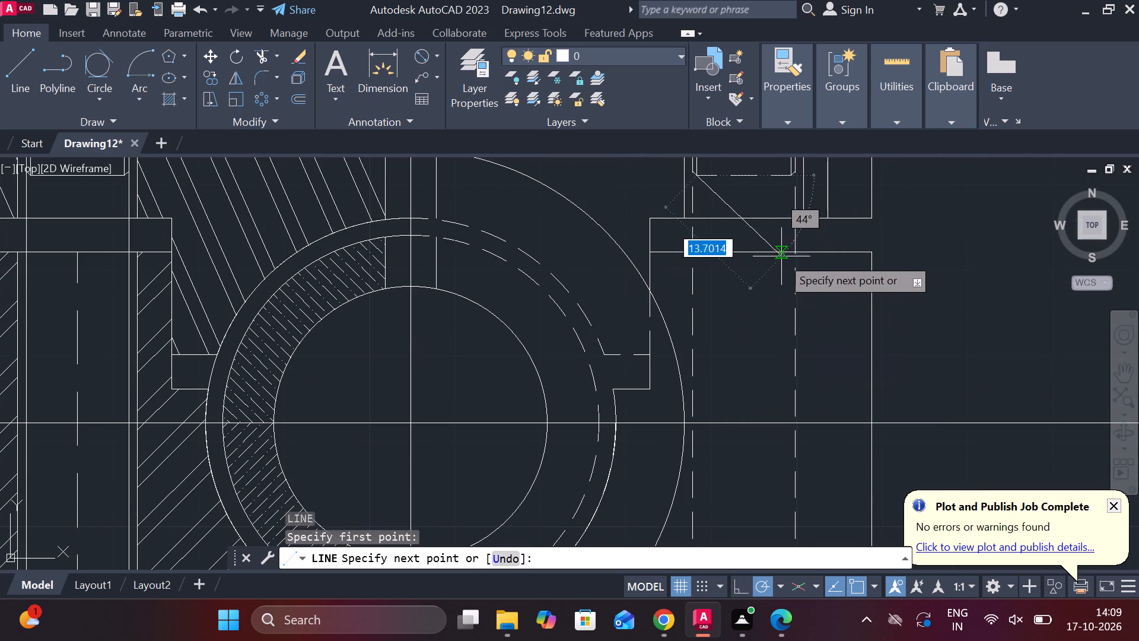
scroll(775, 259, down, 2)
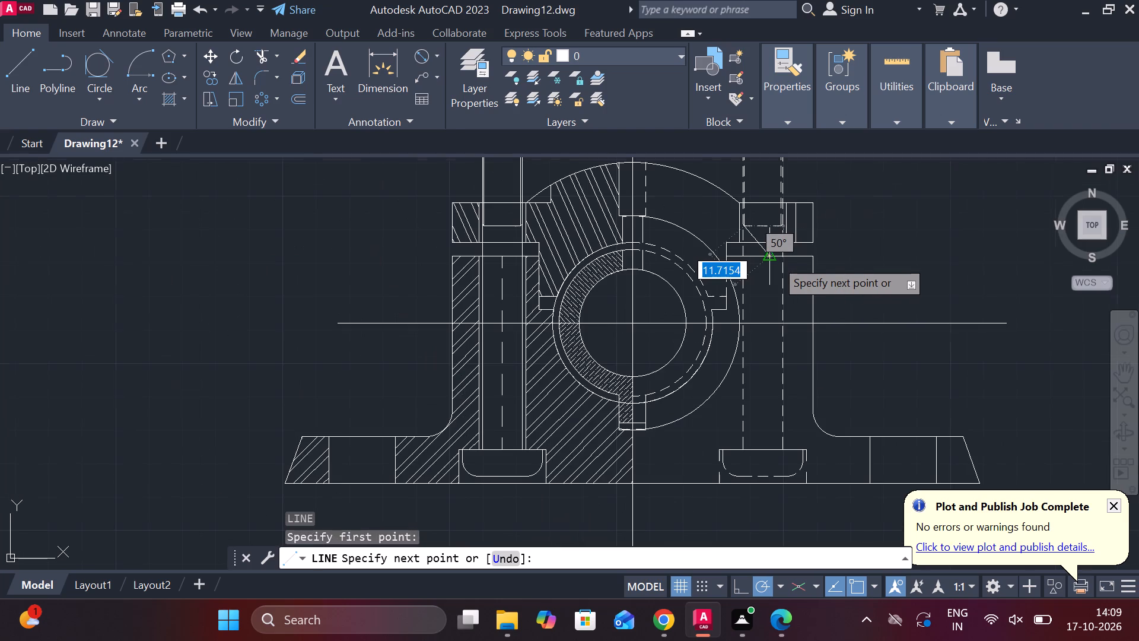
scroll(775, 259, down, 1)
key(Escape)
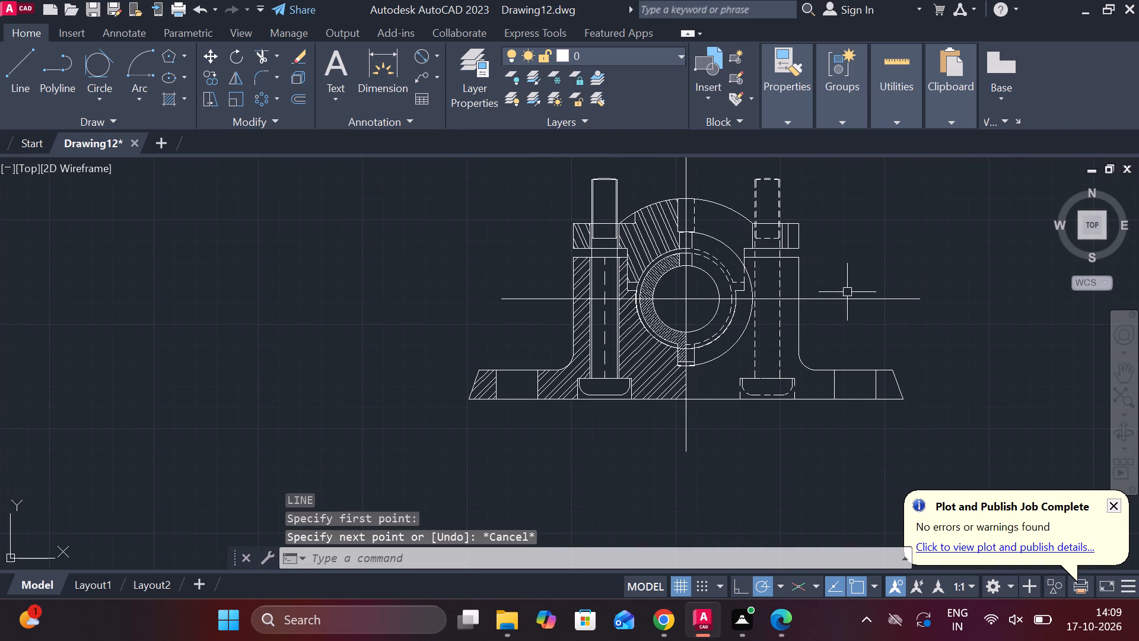
Draw a vertical centre line about 120 units long through the dashed bolt, from just above its top end to below the body's base.
middle_drag(847, 292, 802, 292)
scroll(793, 198, up, 1)
key(Escape)
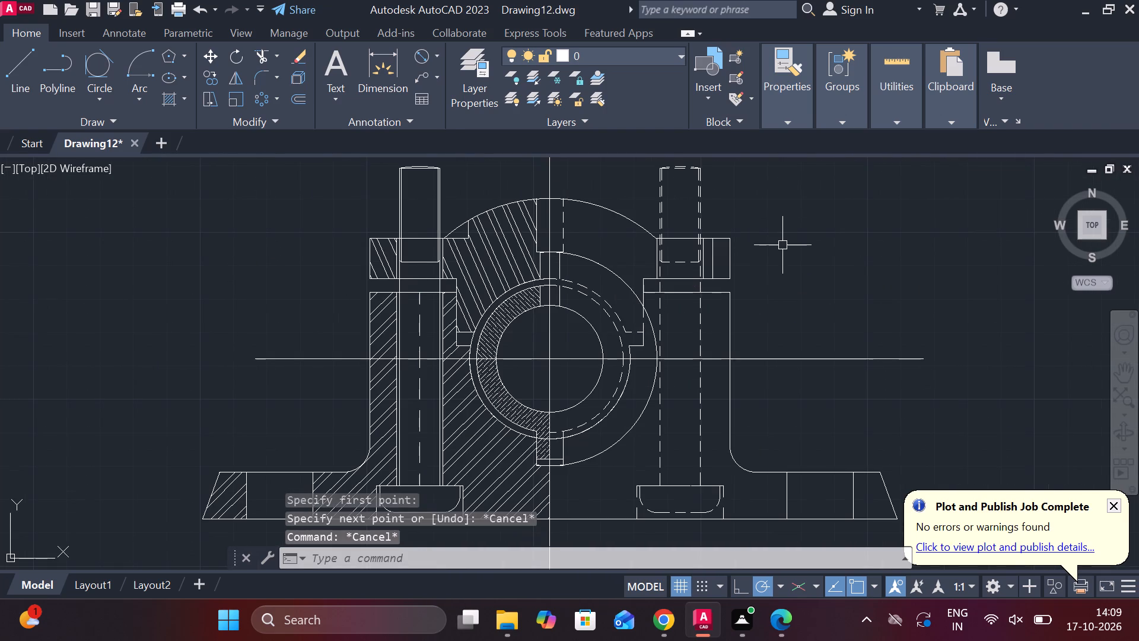
key(l)
key(Return)
middle_drag(710, 201, 702, 266)
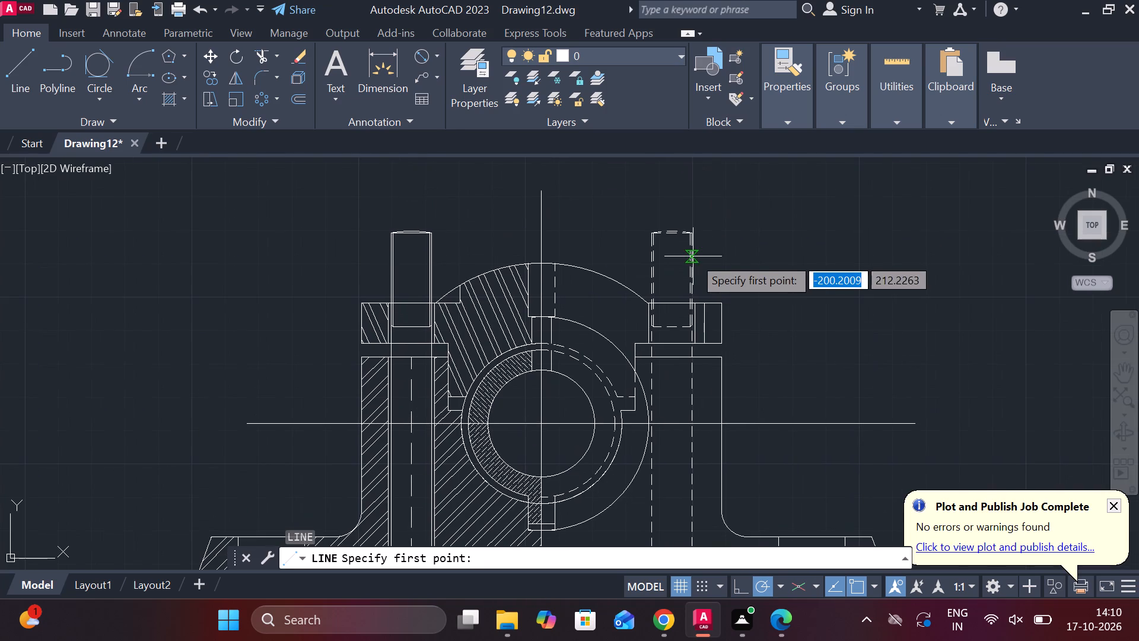
click(670, 214)
middle_drag(669, 379, 713, 144)
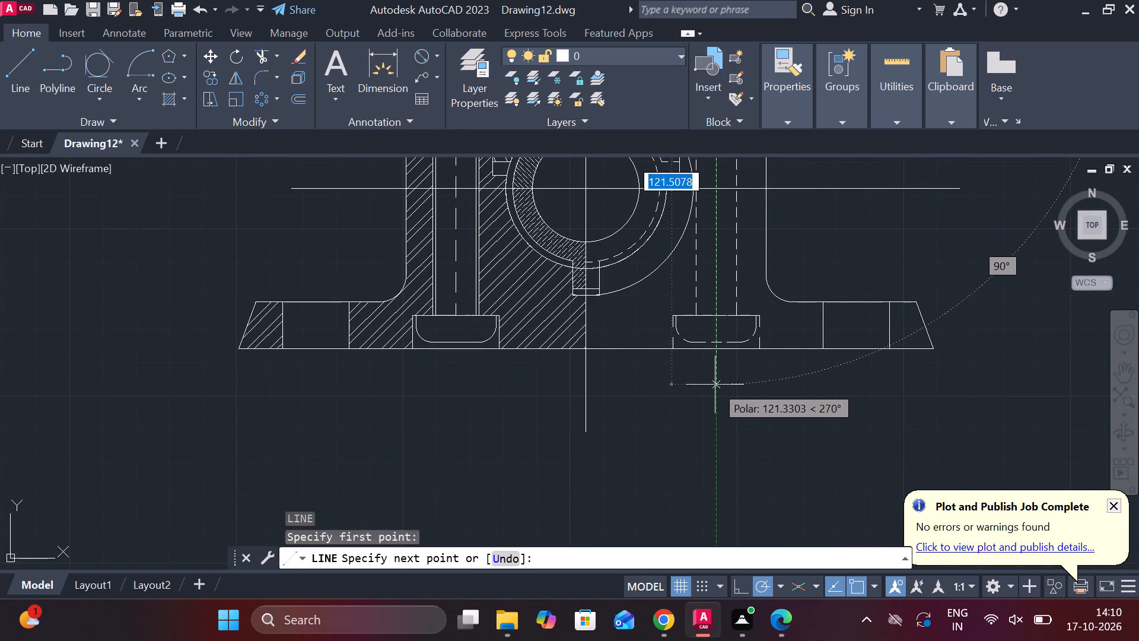
click(716, 379)
key(Escape)
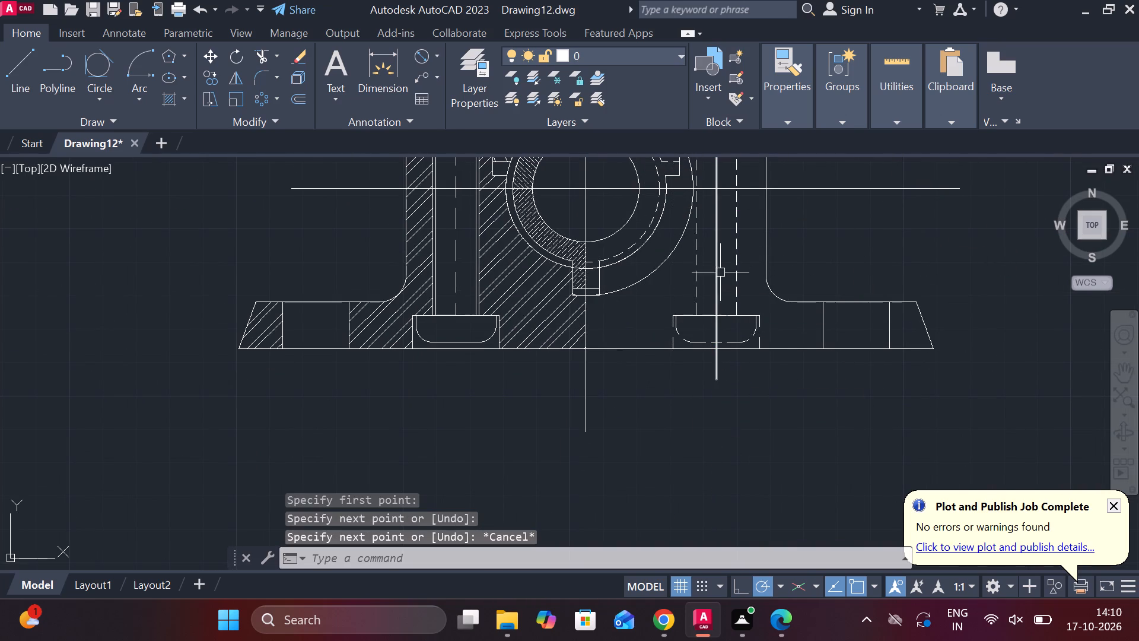
Set the DASHED linetype on the dashed bolt's centre line.
click(718, 276)
click(782, 118)
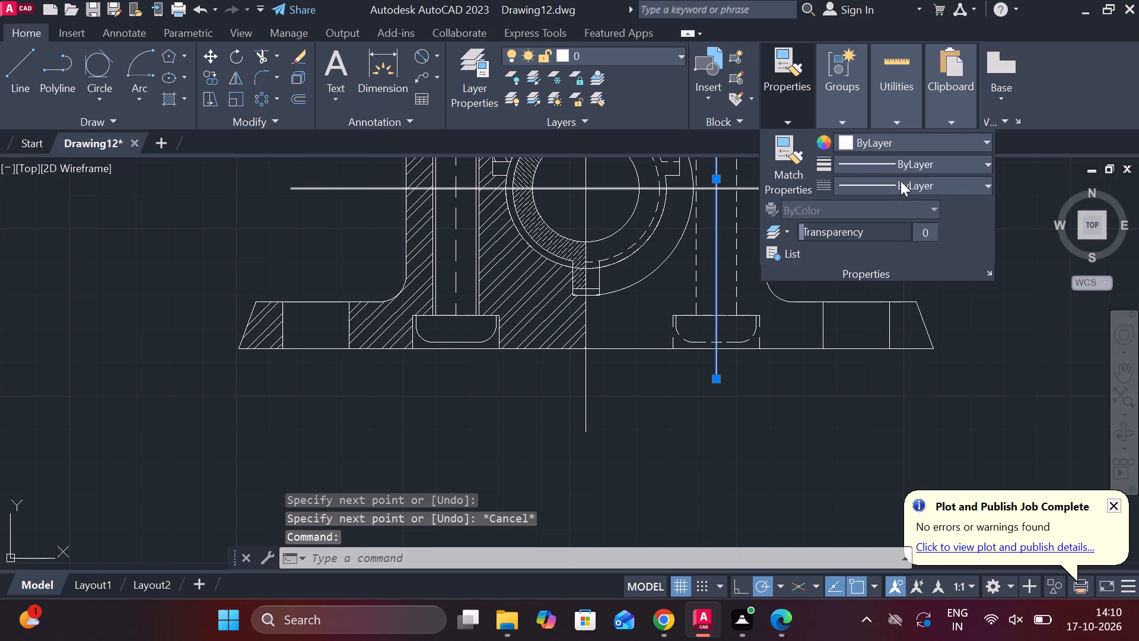
click(901, 179)
click(930, 268)
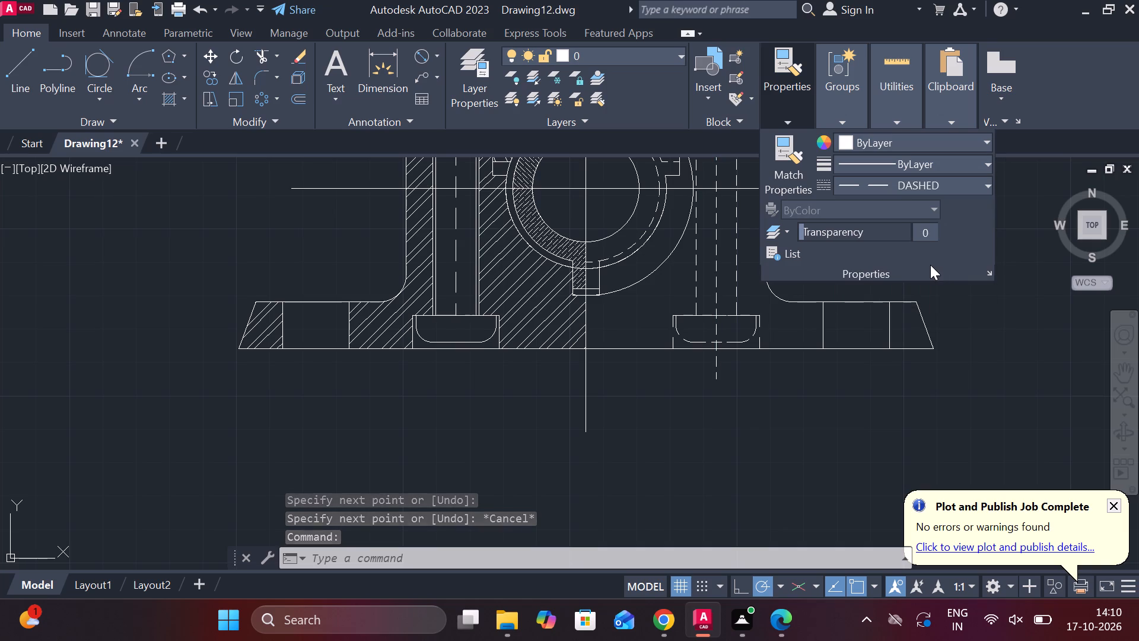
Set the DASHED linetype on the horizontal and vertical centre lines through the bearing bore.
key(Escape)
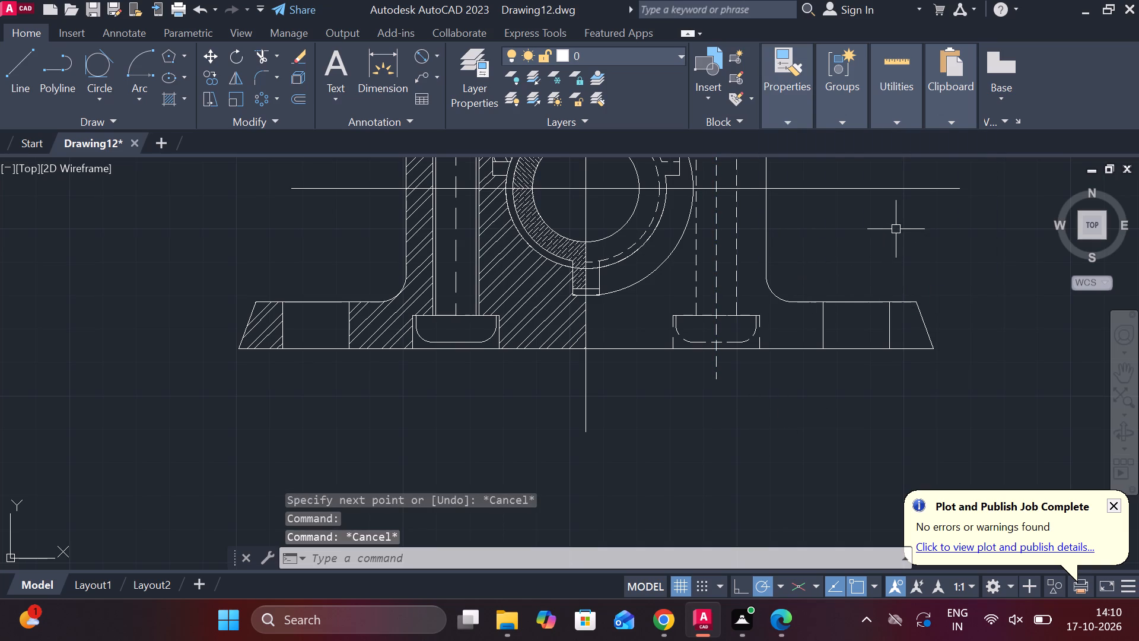
middle_drag(897, 229, 870, 332)
click(812, 296)
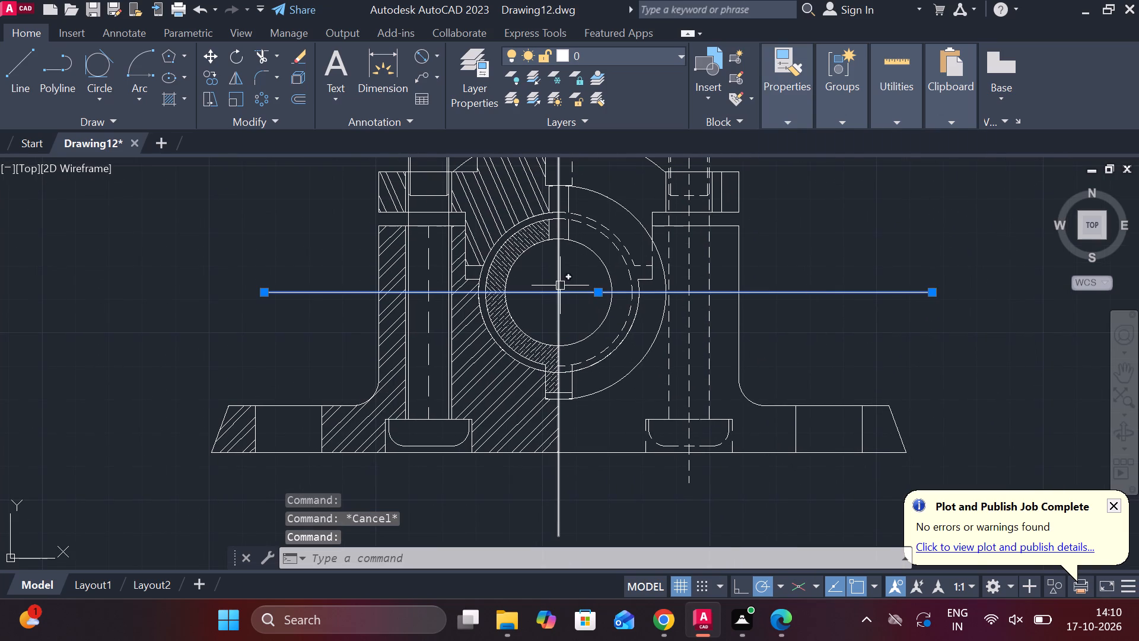
click(559, 283)
click(786, 126)
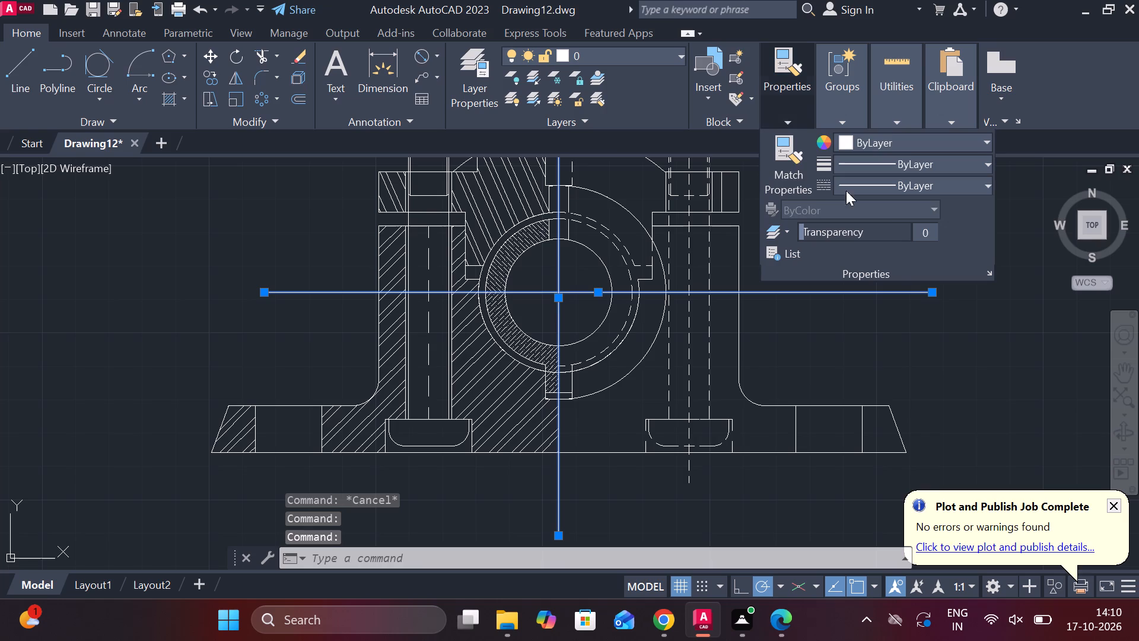
click(936, 182)
click(919, 264)
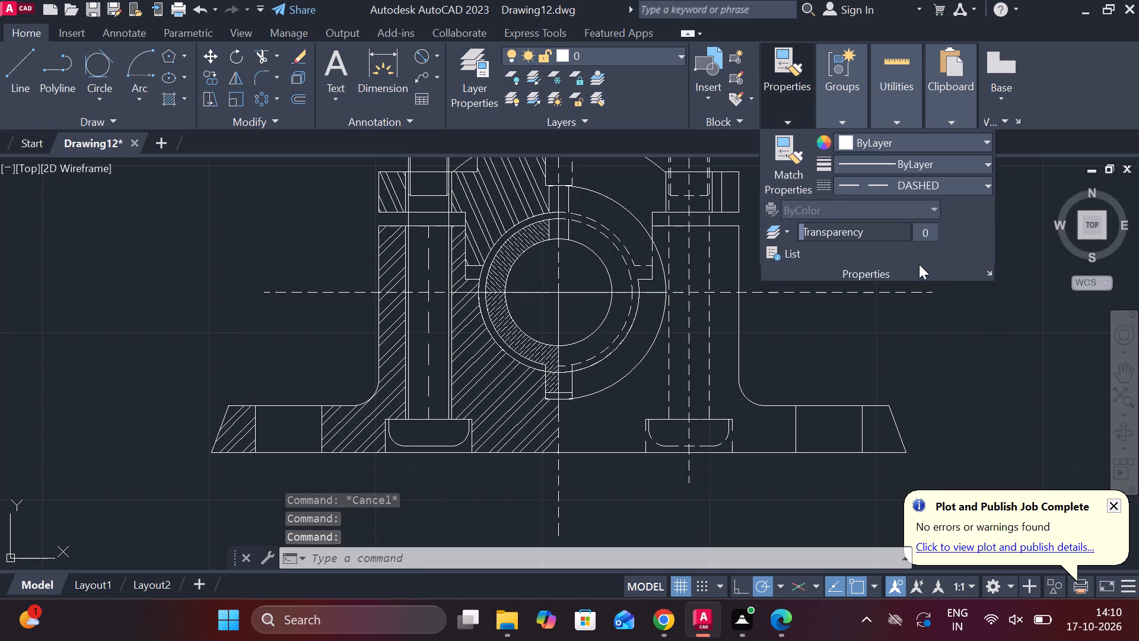
key(Escape)
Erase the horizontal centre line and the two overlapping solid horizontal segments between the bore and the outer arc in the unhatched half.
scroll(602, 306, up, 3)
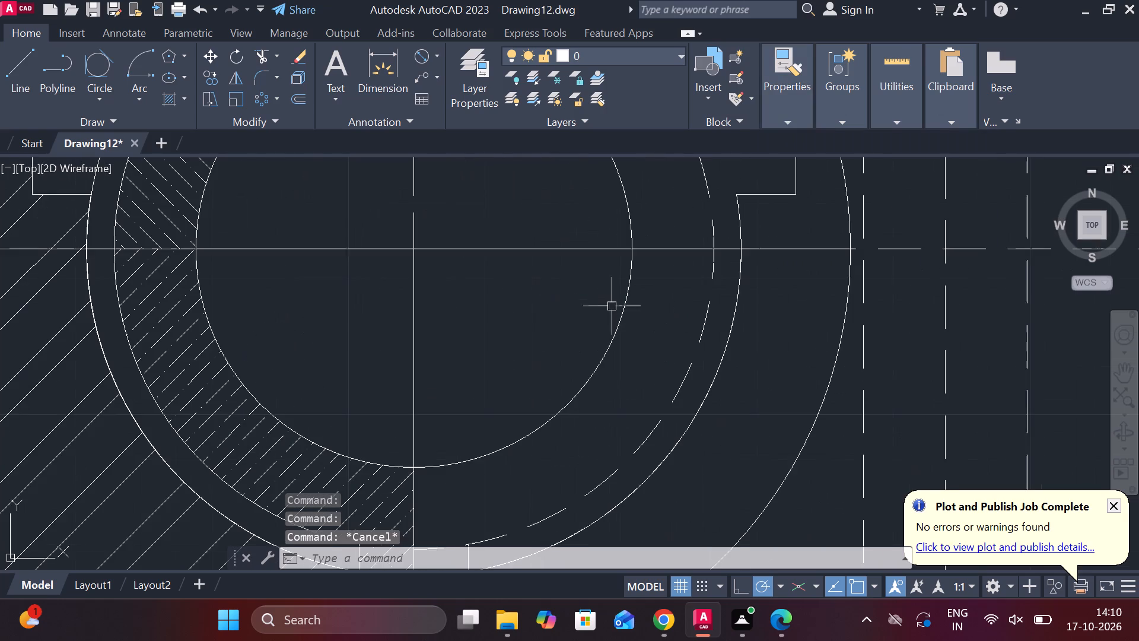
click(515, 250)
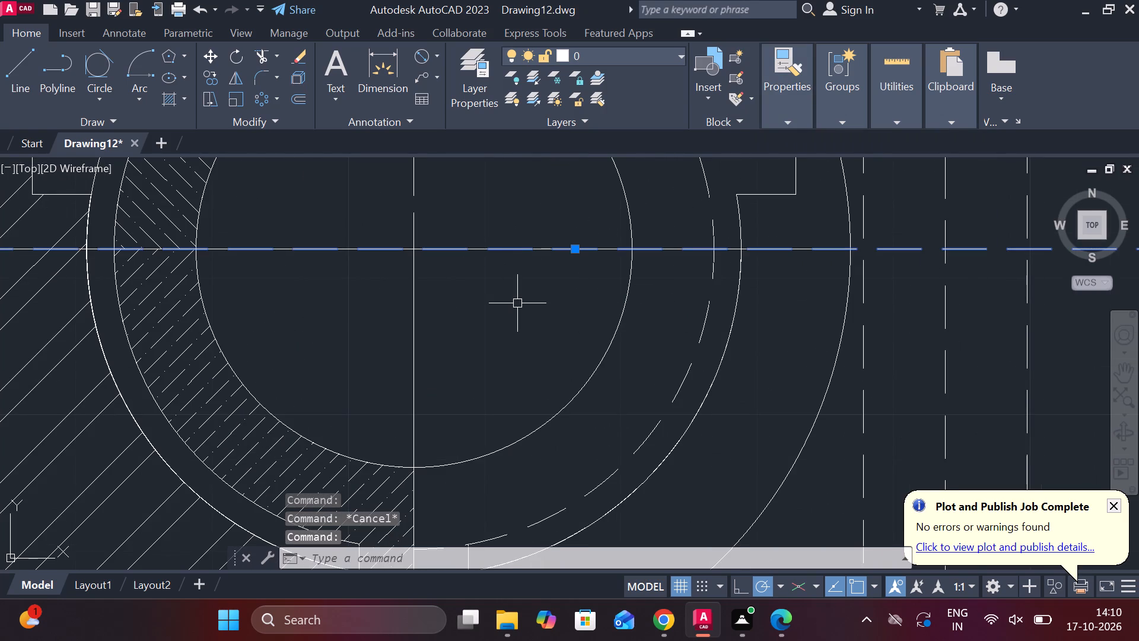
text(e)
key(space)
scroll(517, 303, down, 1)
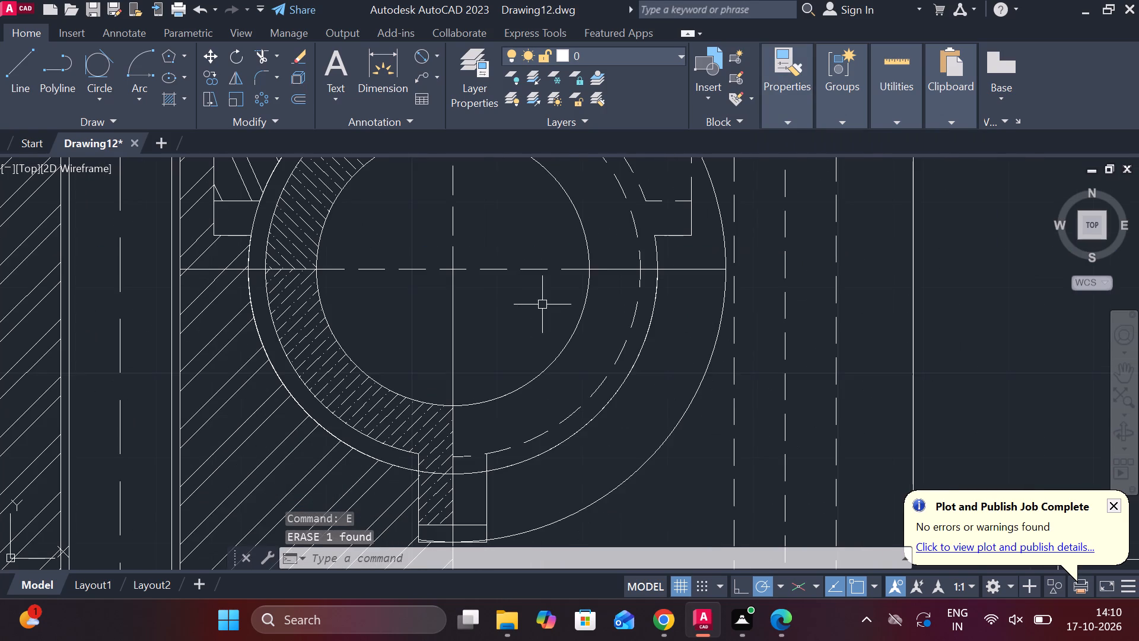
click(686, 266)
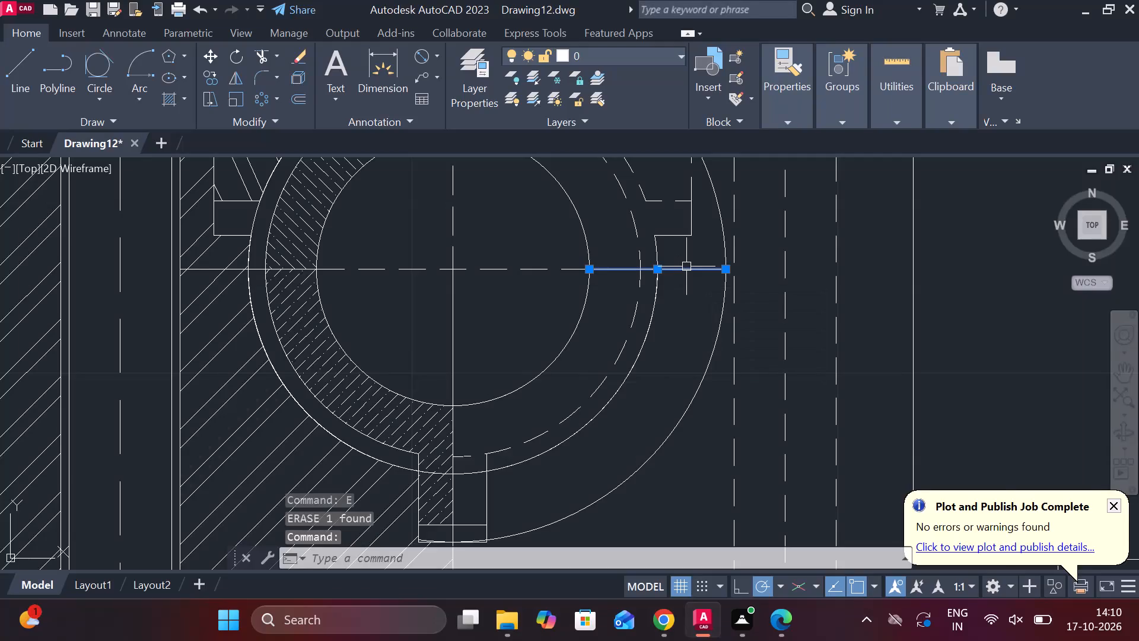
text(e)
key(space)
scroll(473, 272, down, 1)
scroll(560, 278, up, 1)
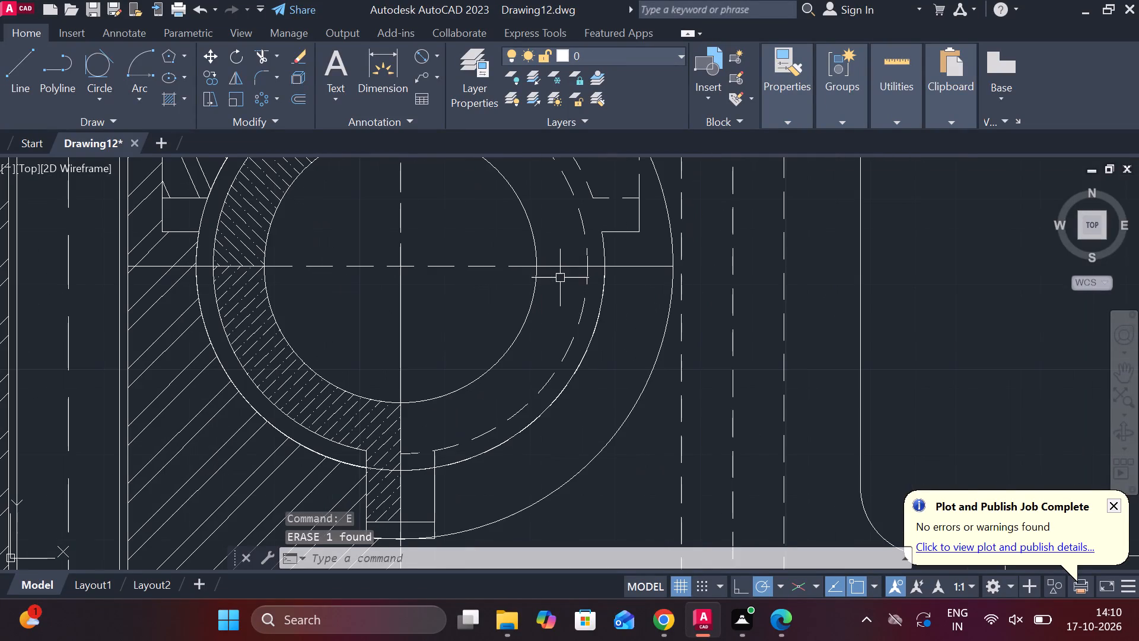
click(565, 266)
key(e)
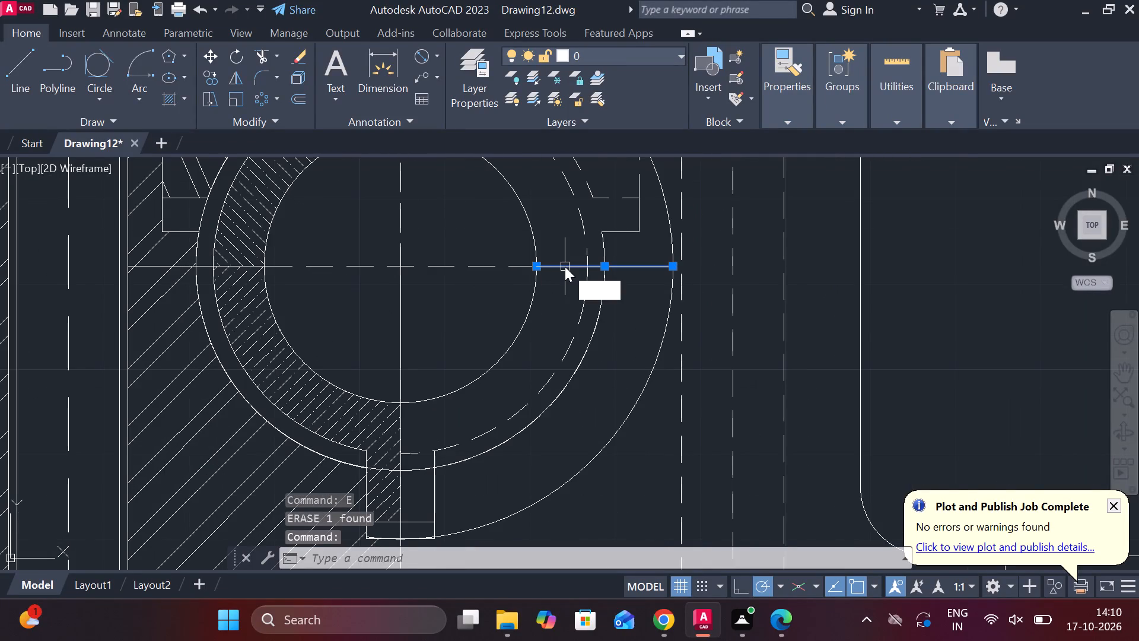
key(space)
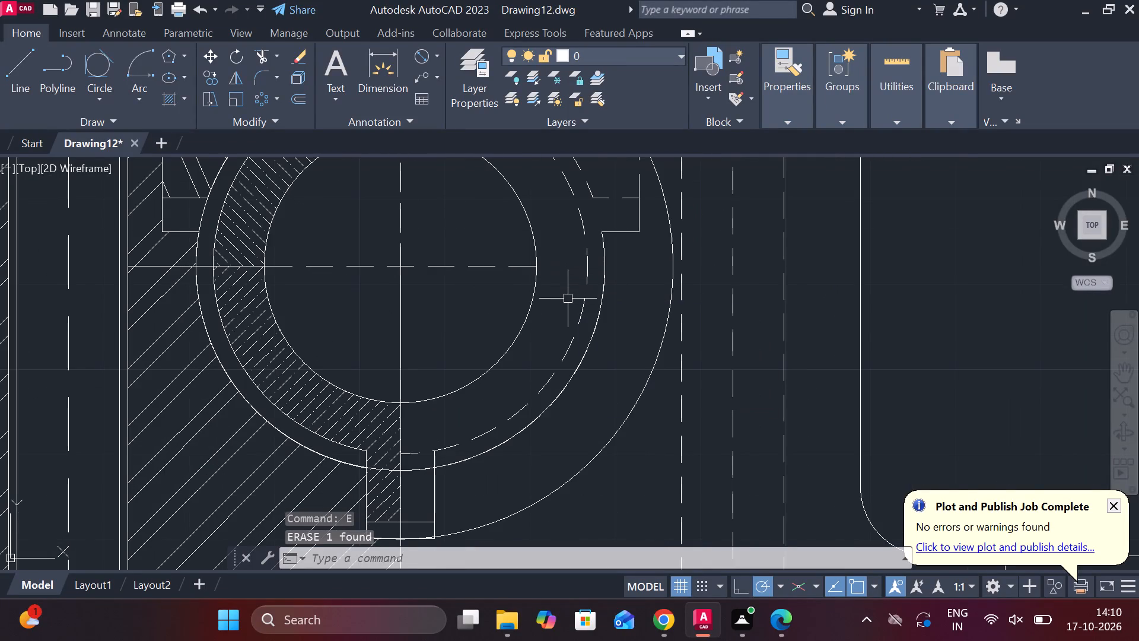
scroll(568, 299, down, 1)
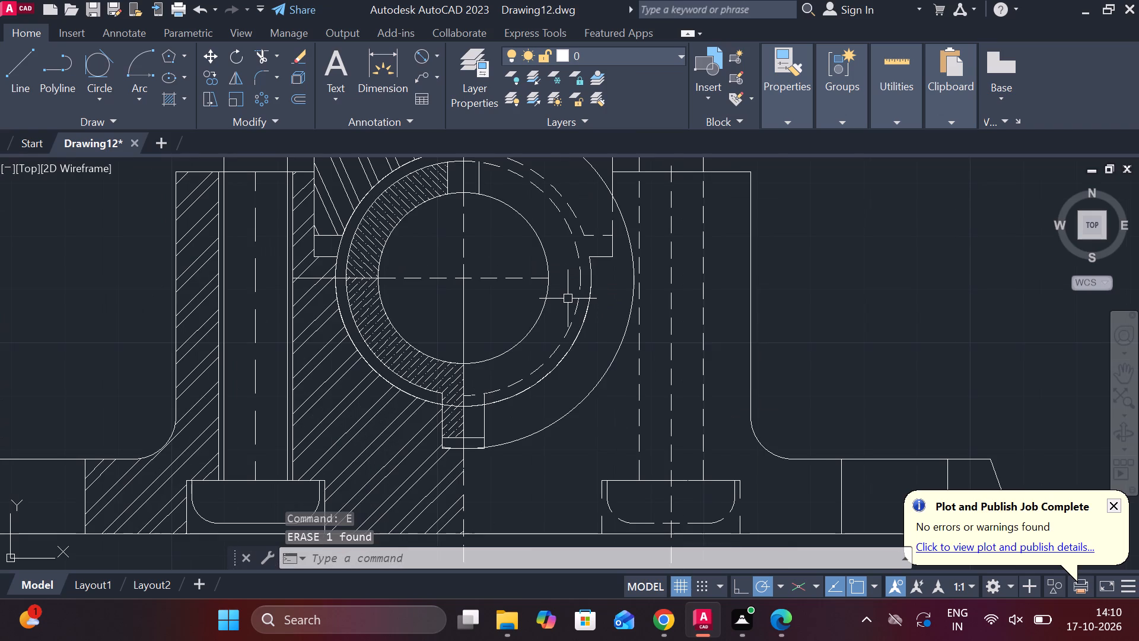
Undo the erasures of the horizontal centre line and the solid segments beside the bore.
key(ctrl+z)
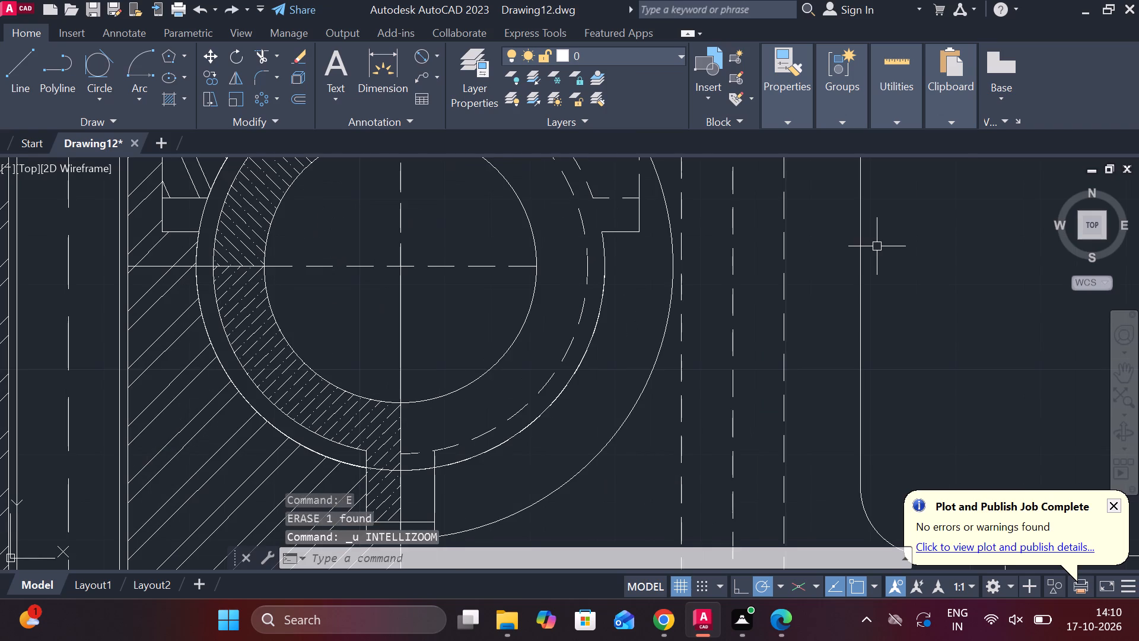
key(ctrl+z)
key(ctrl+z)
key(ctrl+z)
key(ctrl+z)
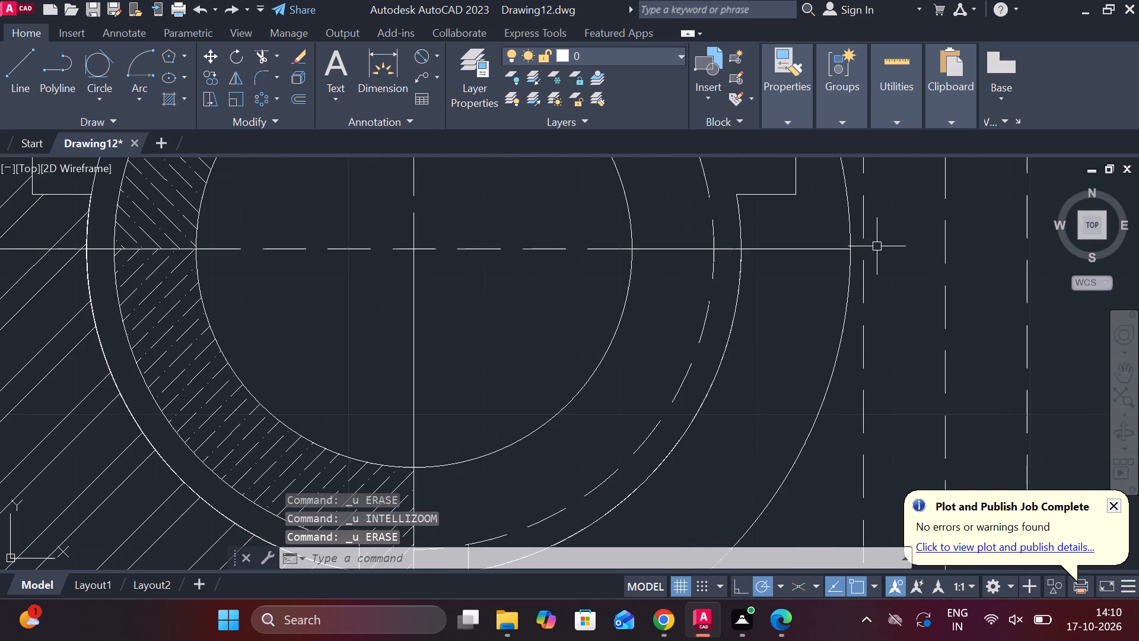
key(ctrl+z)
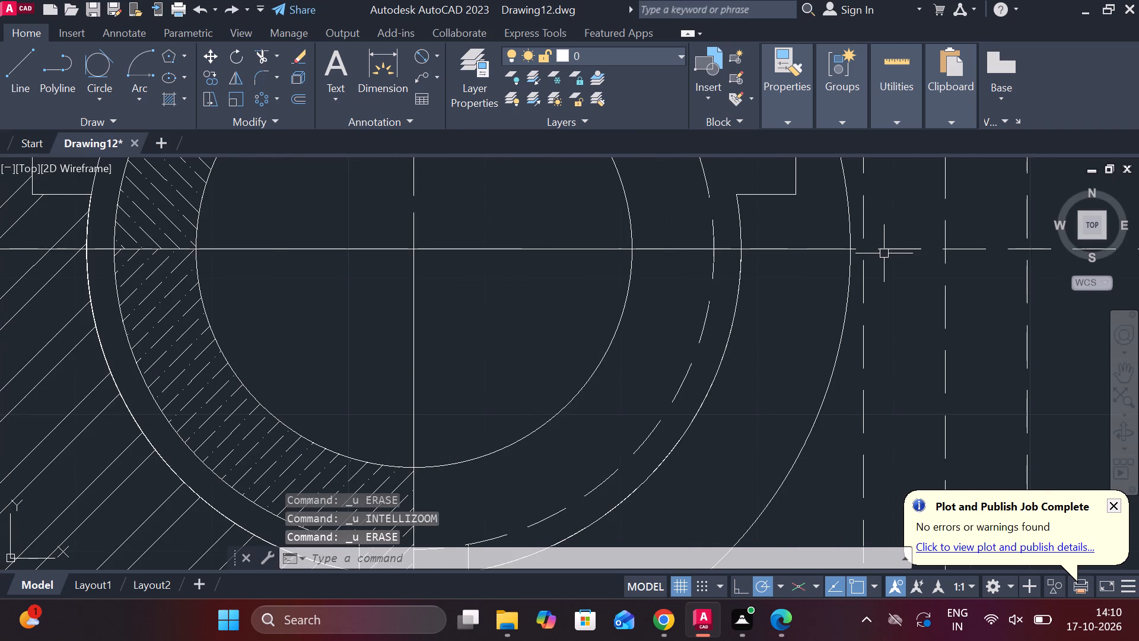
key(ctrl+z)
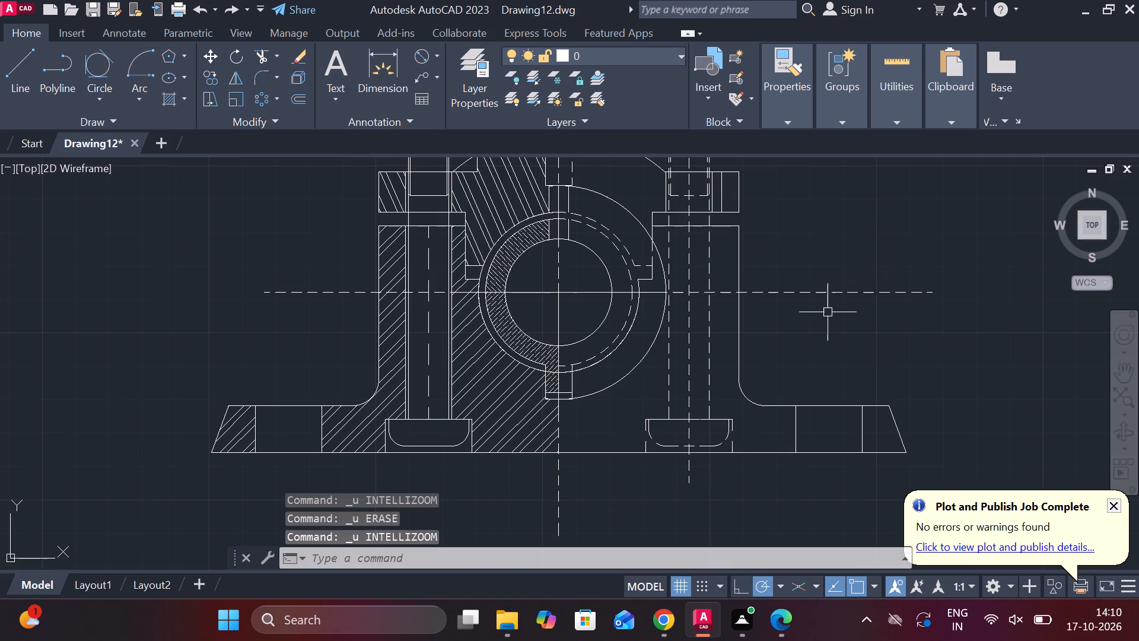
Lengthen the bolt centre line in the hatched half to about 127 units, reaching below the base and above the bolt's top end.
scroll(828, 313, down, 1)
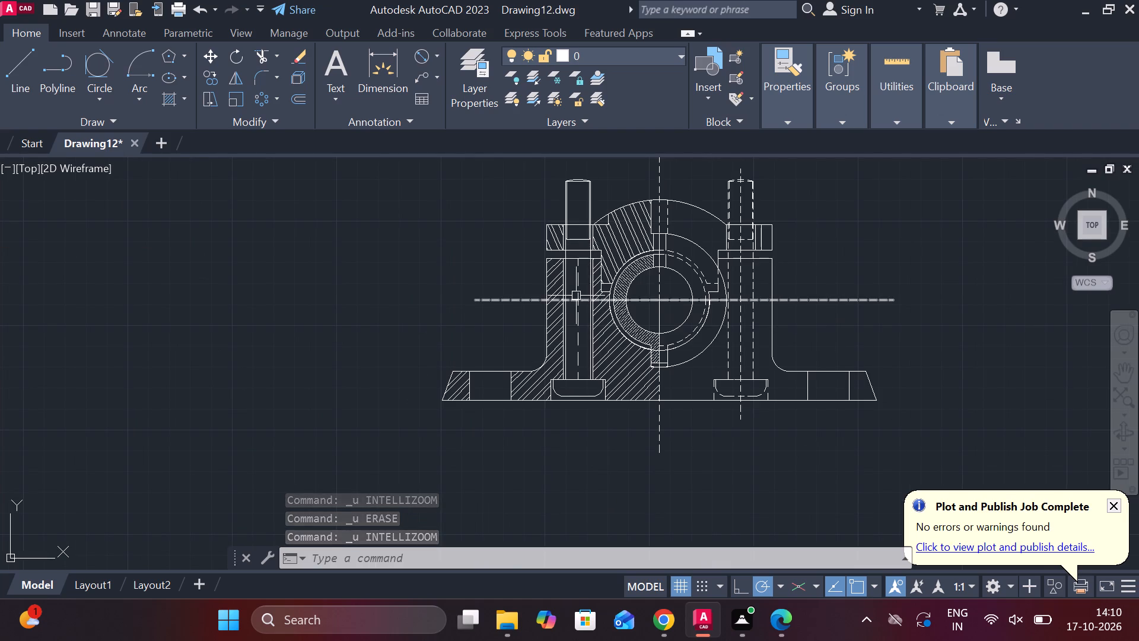
click(579, 291)
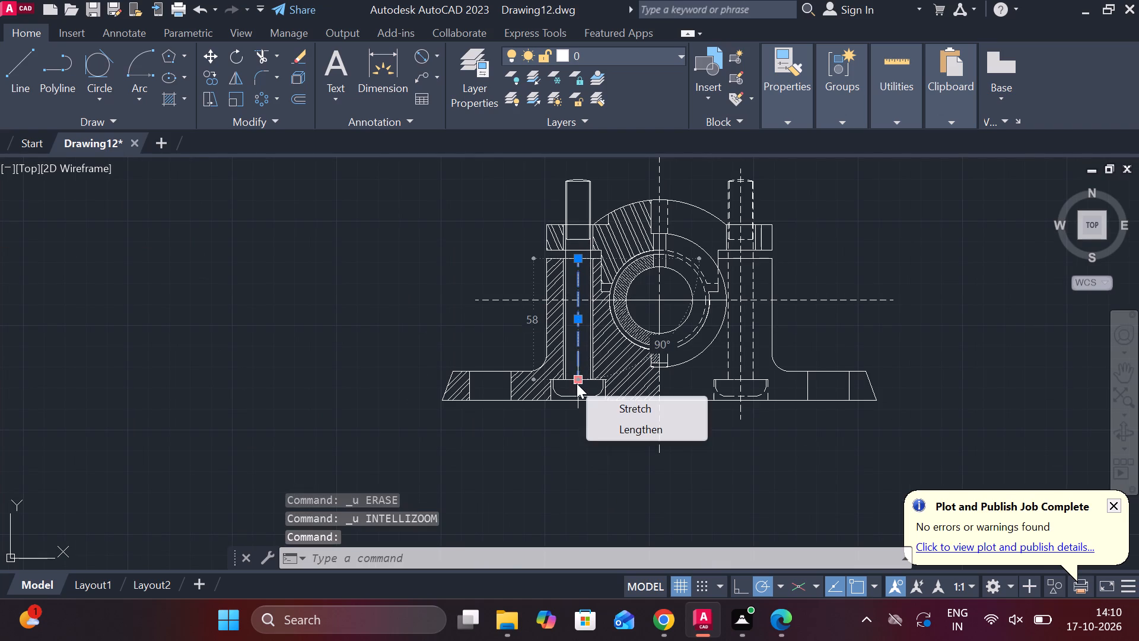
click(610, 429)
click(599, 441)
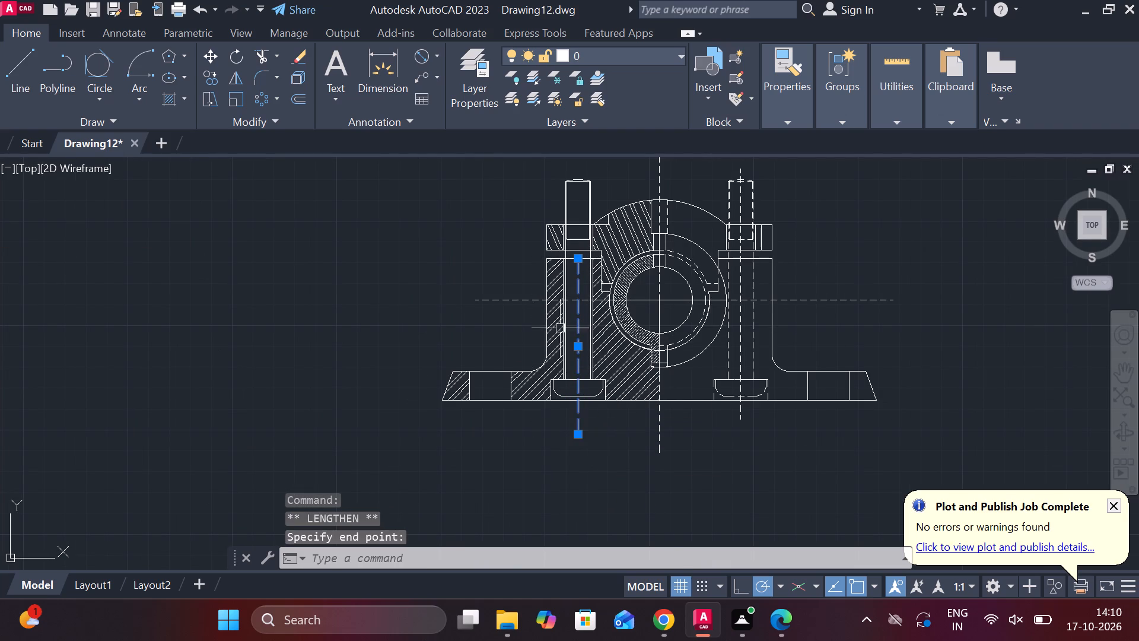
middle_drag(544, 309, 506, 408)
scroll(590, 335, up, 2)
key(Escape)
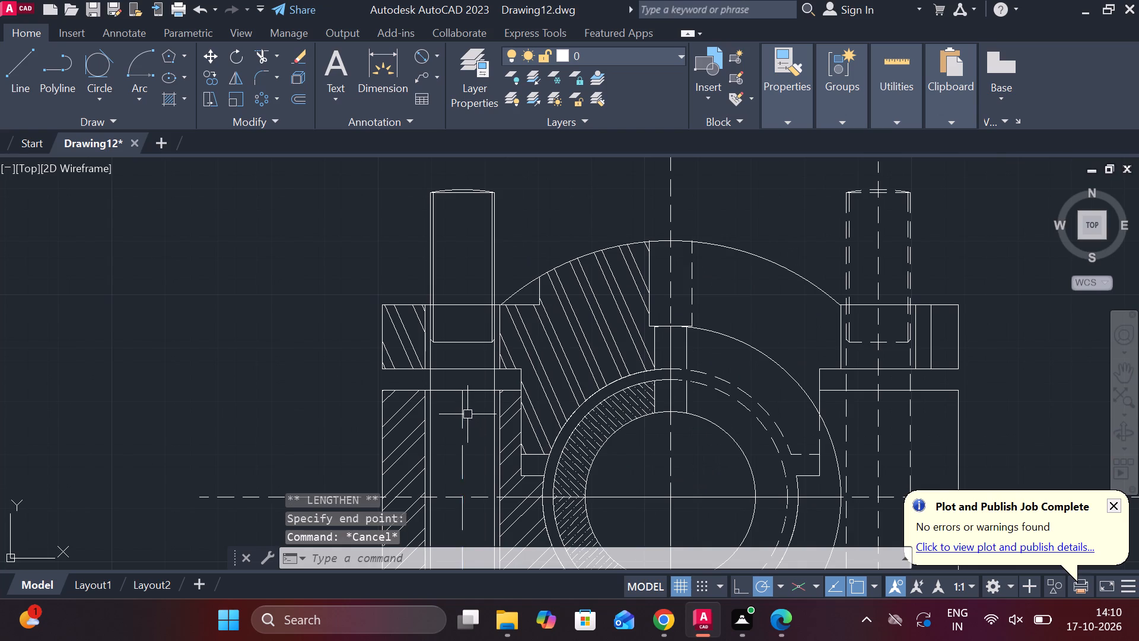
click(465, 413)
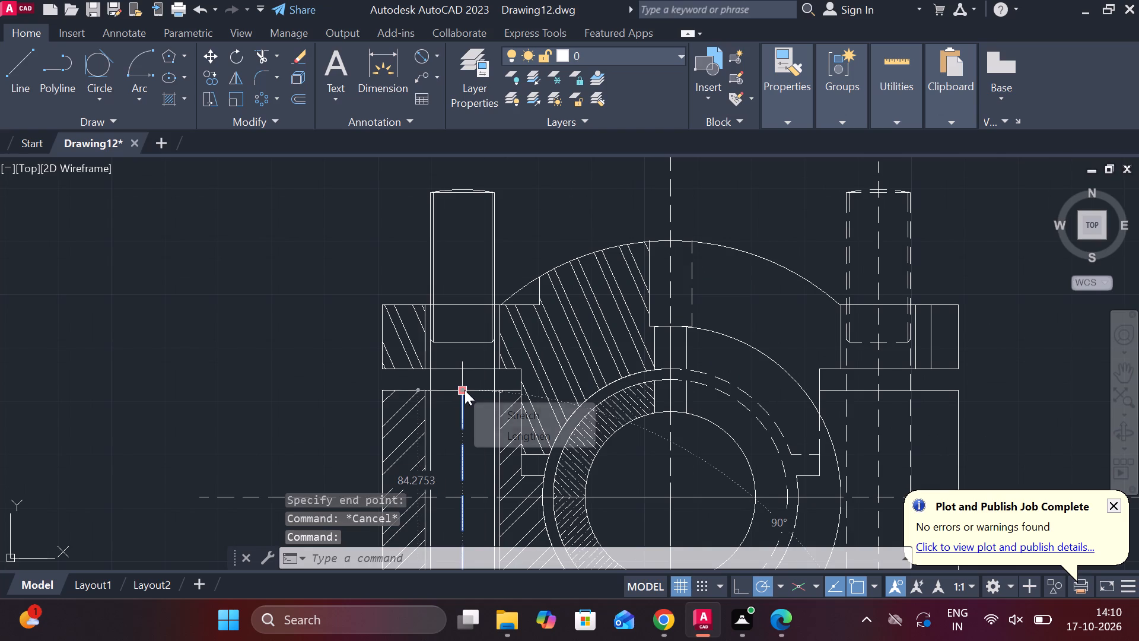
click(498, 438)
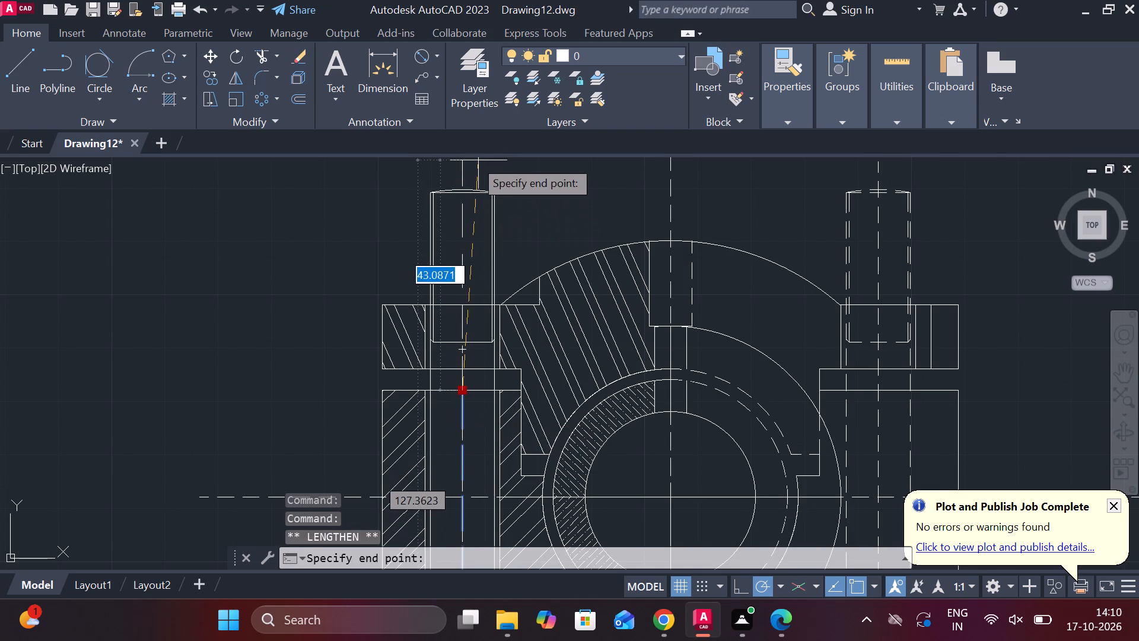
click(474, 159)
key(Escape)
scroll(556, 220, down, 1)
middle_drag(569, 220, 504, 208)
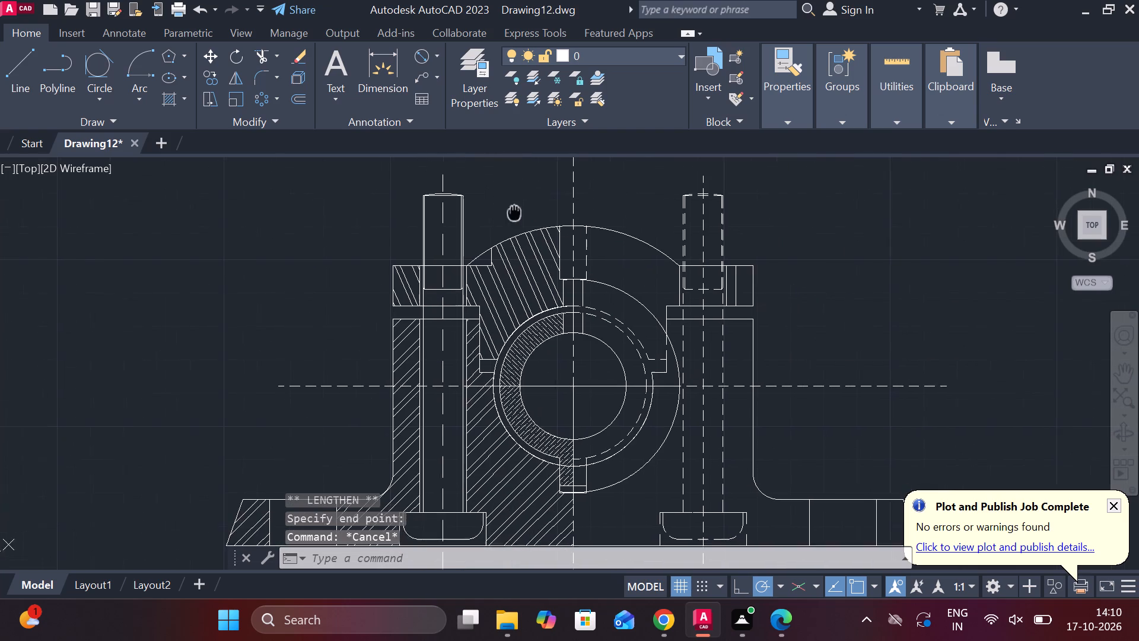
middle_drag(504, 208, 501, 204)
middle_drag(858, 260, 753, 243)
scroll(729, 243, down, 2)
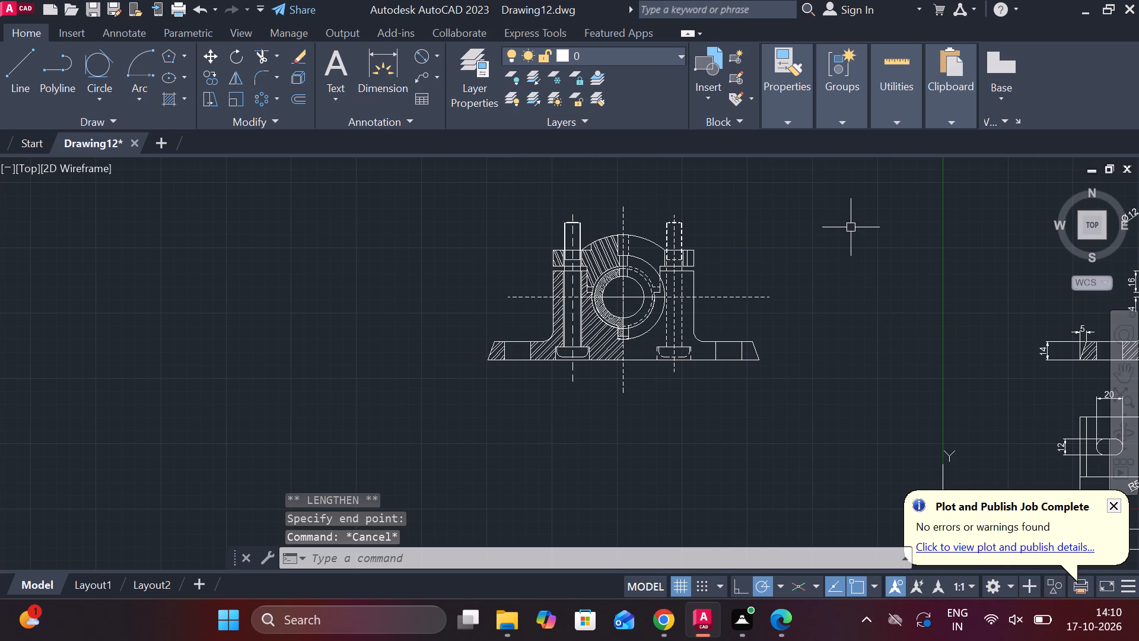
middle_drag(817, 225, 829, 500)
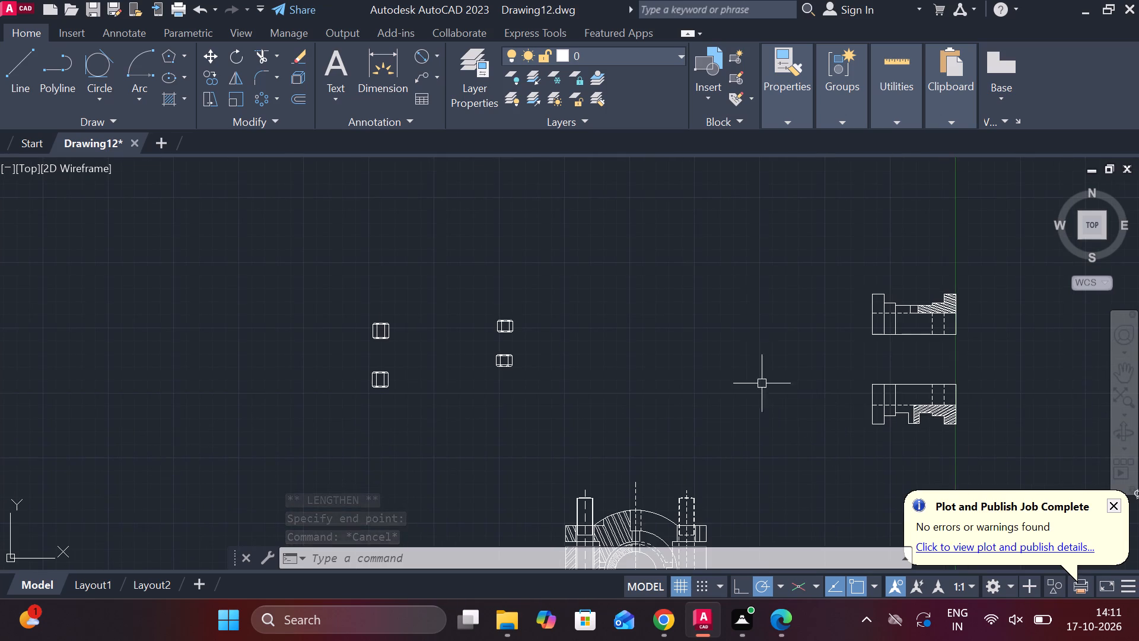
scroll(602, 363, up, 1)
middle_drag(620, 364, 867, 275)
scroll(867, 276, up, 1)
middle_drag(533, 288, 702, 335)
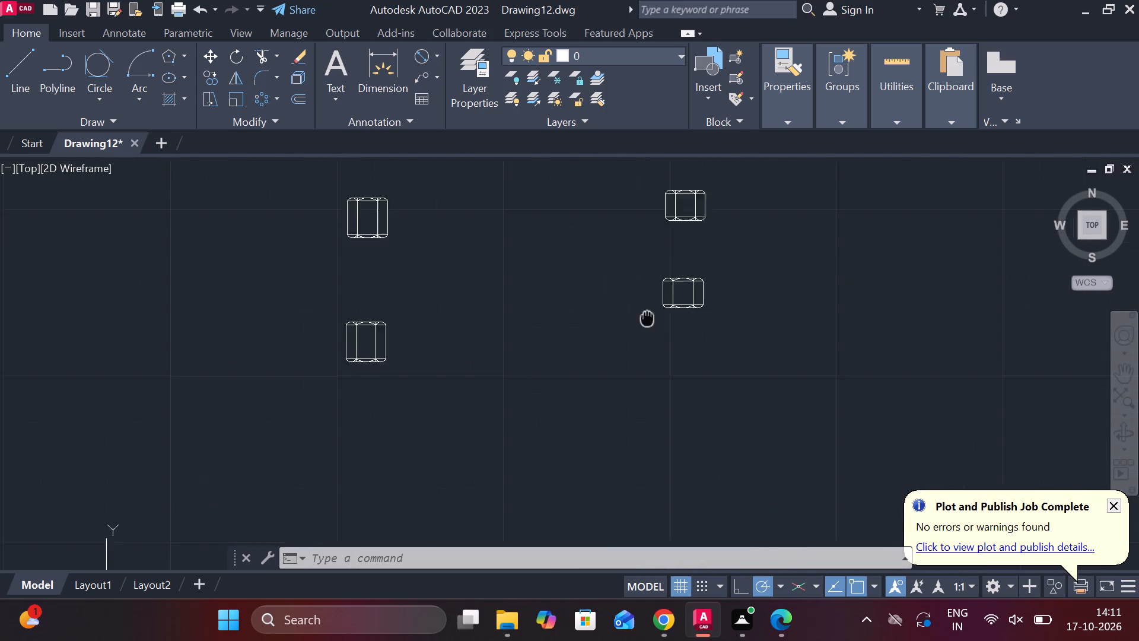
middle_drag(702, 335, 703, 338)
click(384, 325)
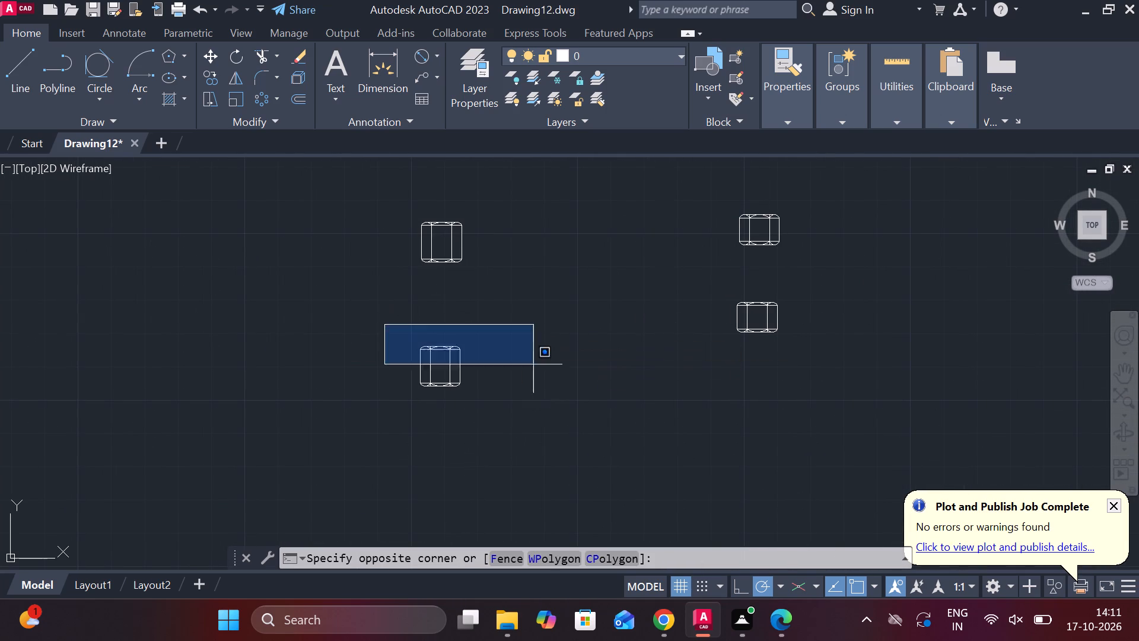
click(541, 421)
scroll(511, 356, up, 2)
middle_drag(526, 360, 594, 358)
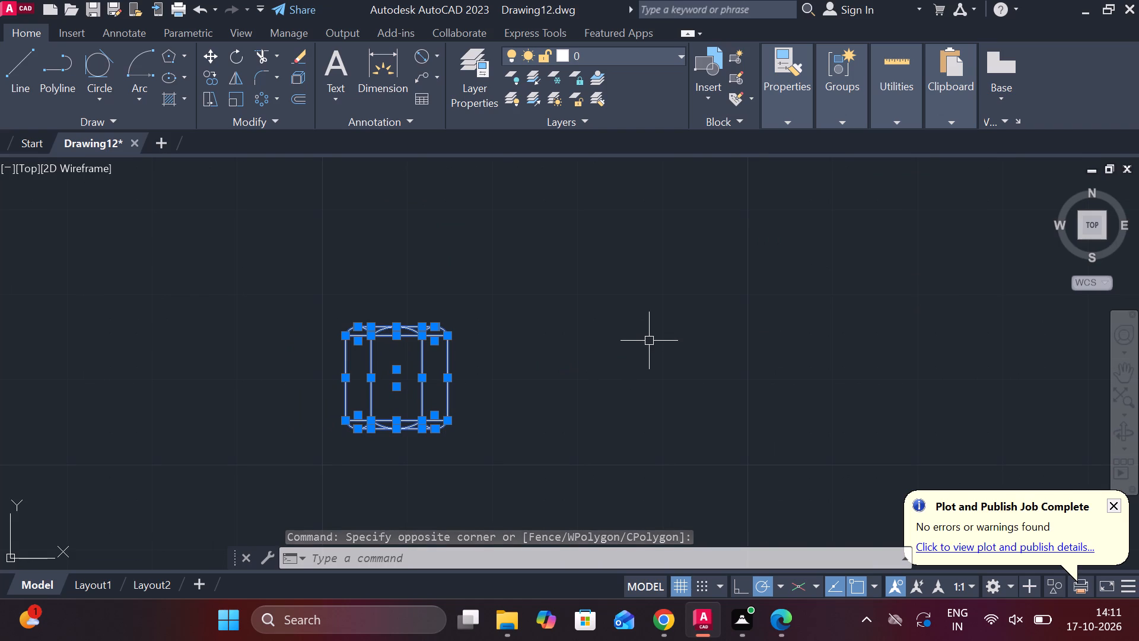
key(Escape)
Draw a vertical centre line through the lower of the two taller loose nuts, extending past its top and bottom edges.
key(l)
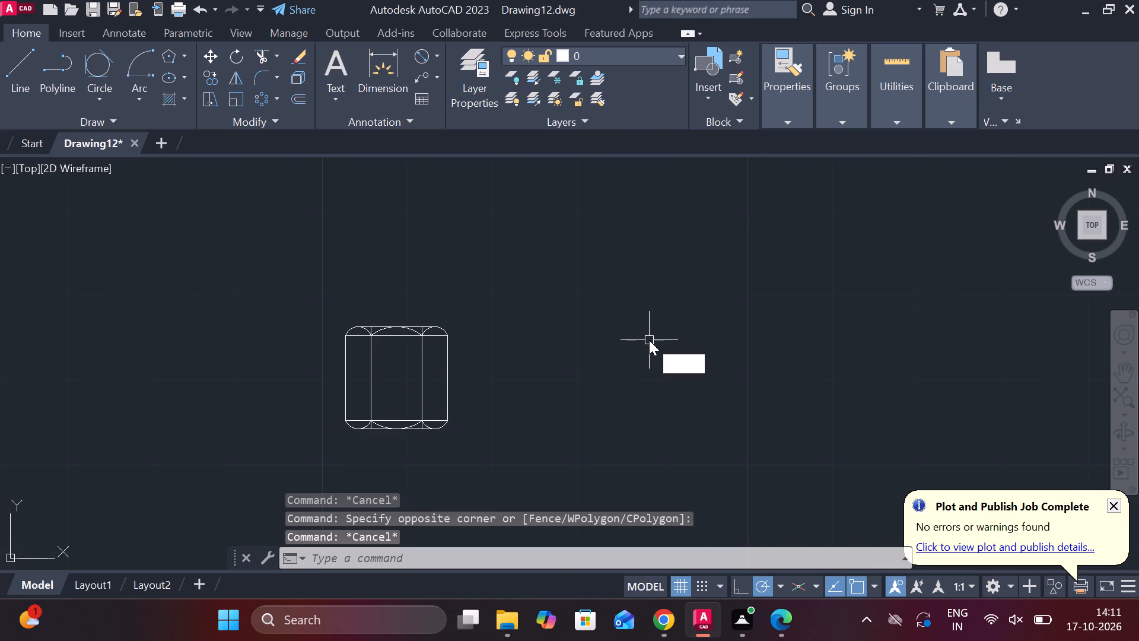
key(Return)
click(399, 337)
click(399, 230)
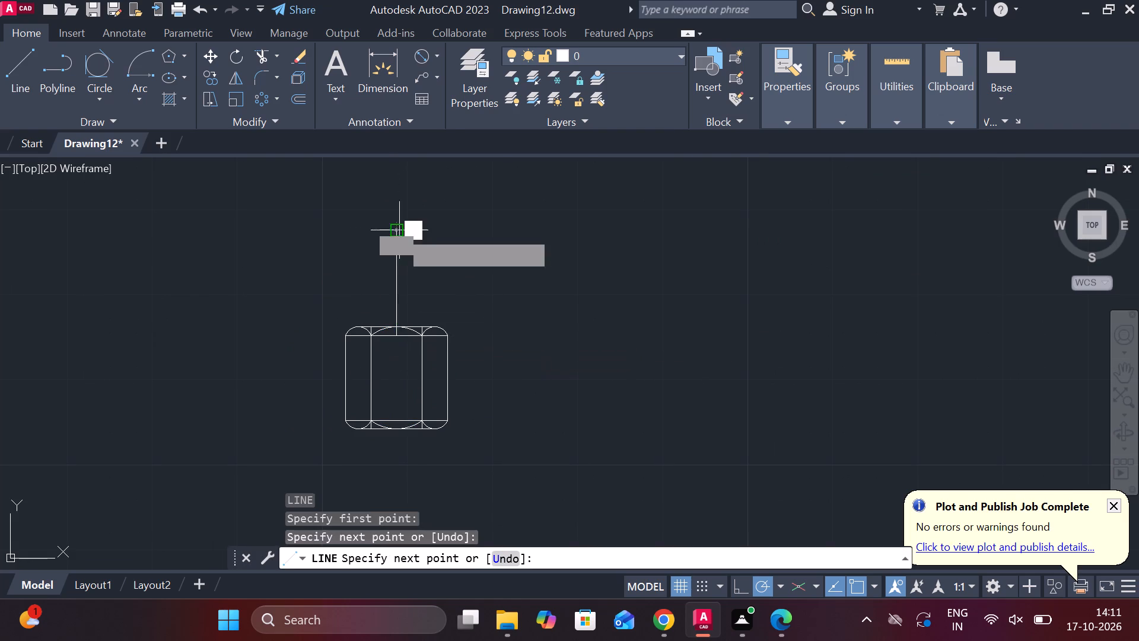
key(Escape)
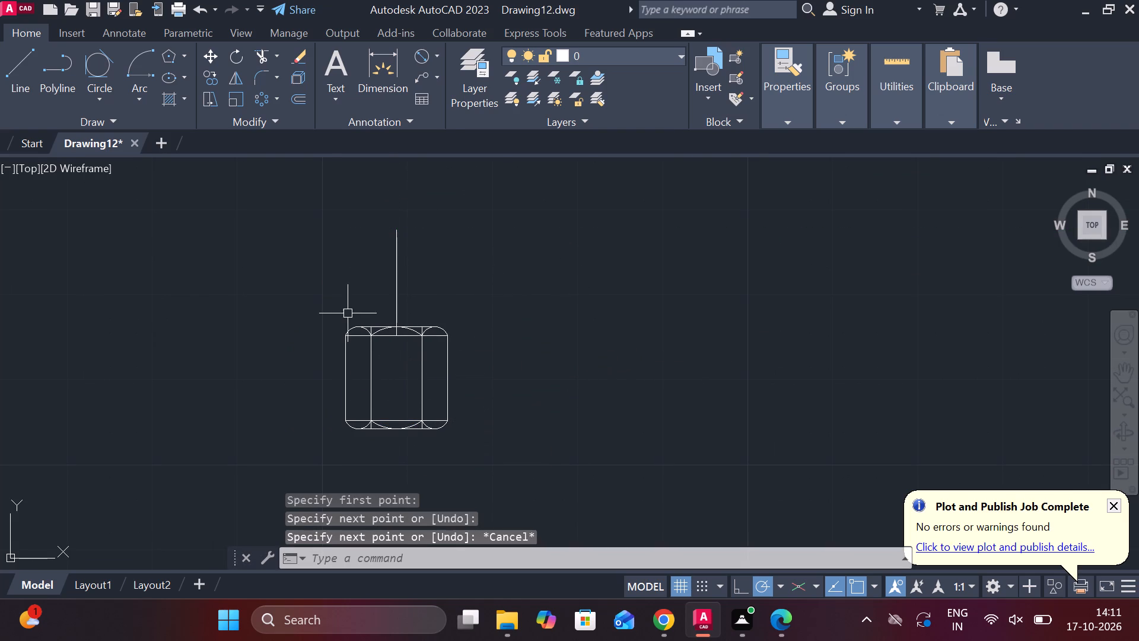
click(396, 264)
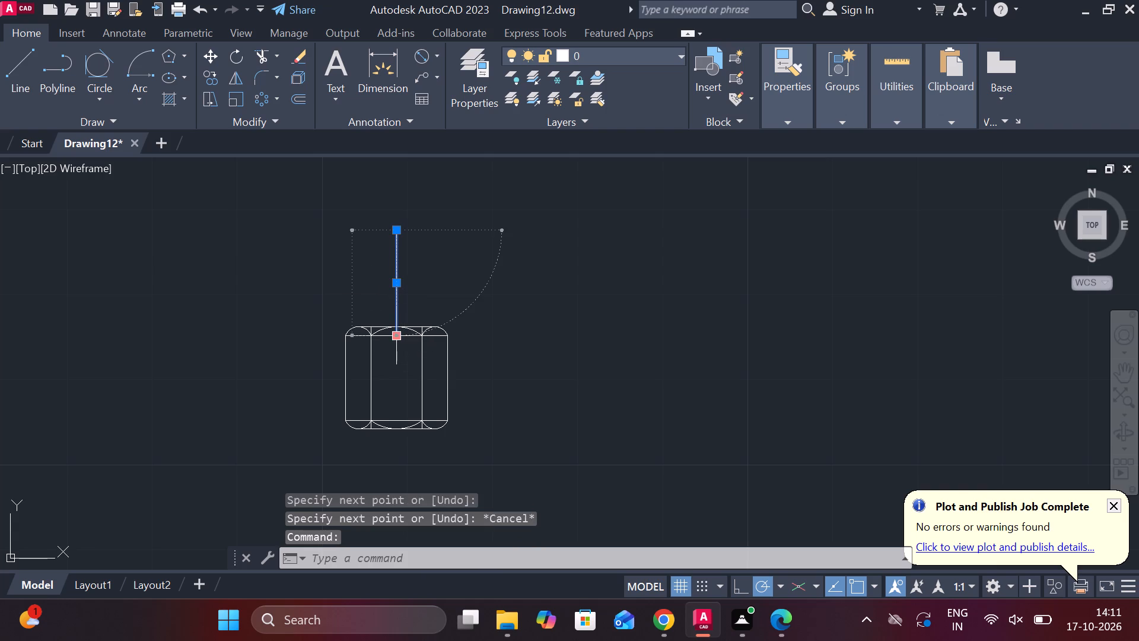
click(465, 385)
middle_drag(462, 399, 554, 276)
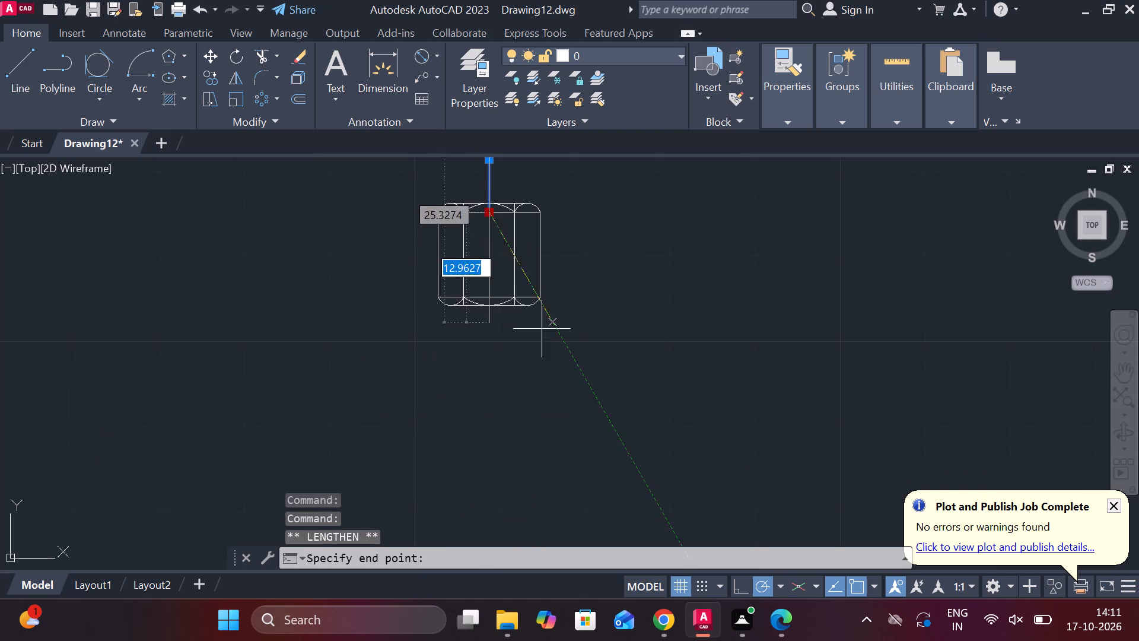
click(509, 412)
middle_drag(665, 291, 540, 481)
key(Escape)
Move the lower loose locknut by its bottom midpoint onto the top midpoint of the nut that has the centre line.
scroll(654, 398, down, 3)
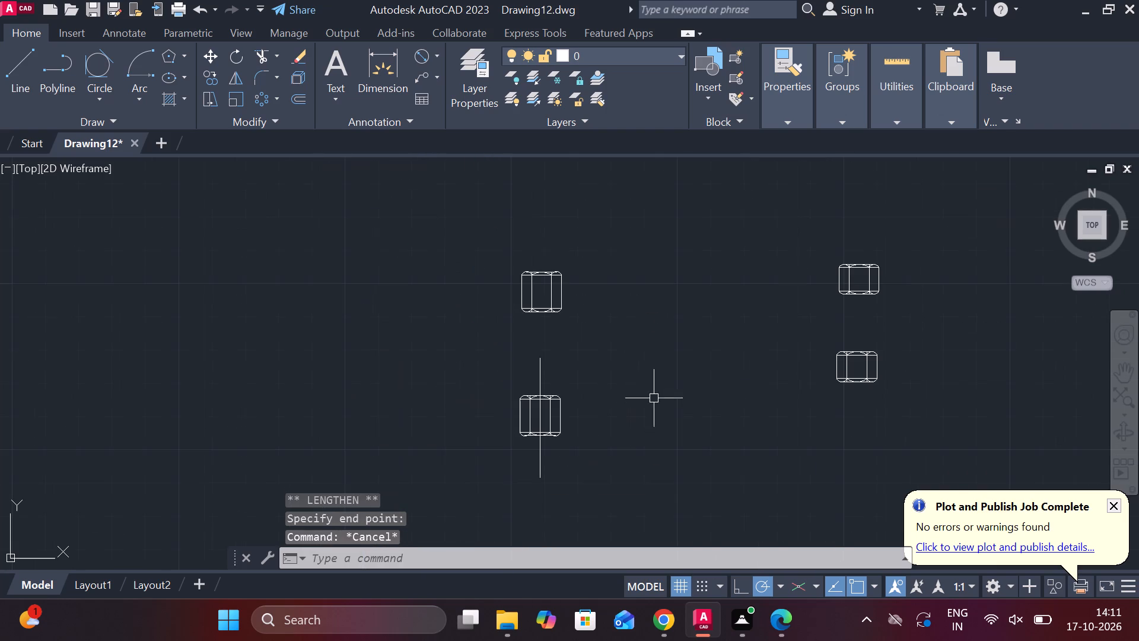
click(777, 323)
click(952, 408)
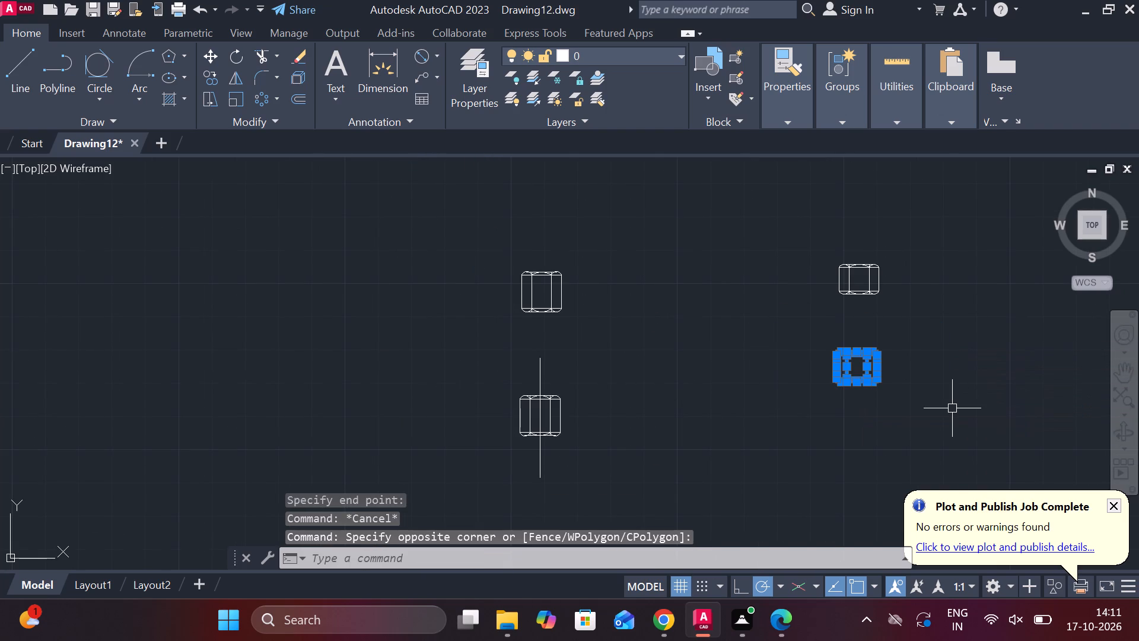
key(m)
key(Return)
scroll(845, 377, up, 3)
middle_drag(847, 370, 738, 303)
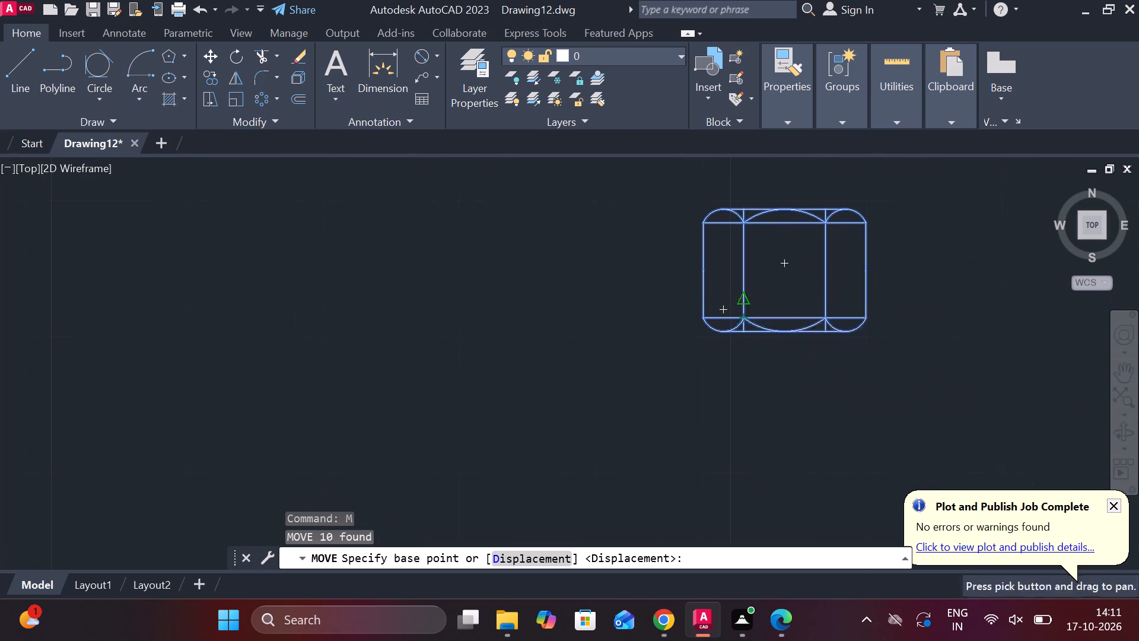
click(784, 332)
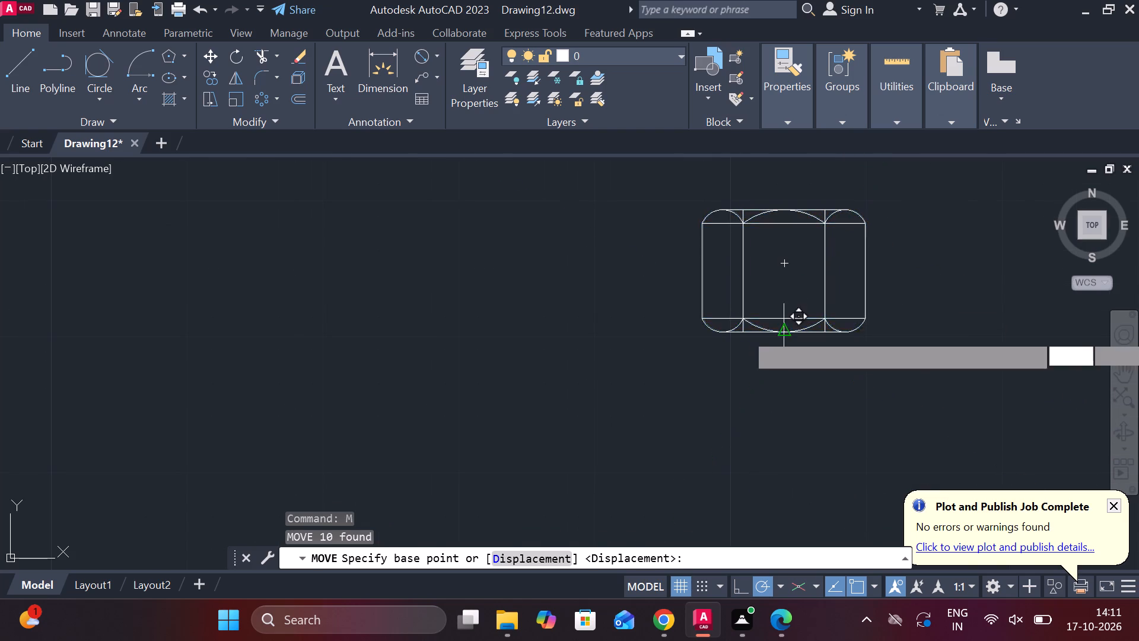
scroll(751, 338, down, 1)
middle_drag(571, 344, 737, 334)
scroll(639, 332, down, 1)
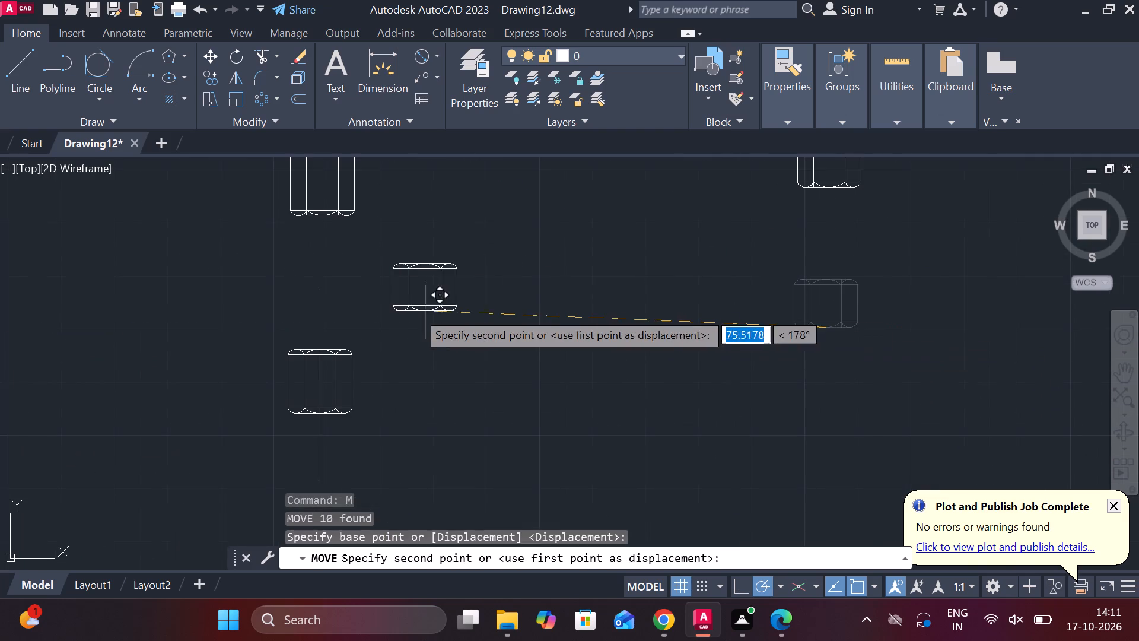
scroll(383, 312, up, 2)
middle_drag(378, 332, 556, 296)
scroll(479, 336, up, 2)
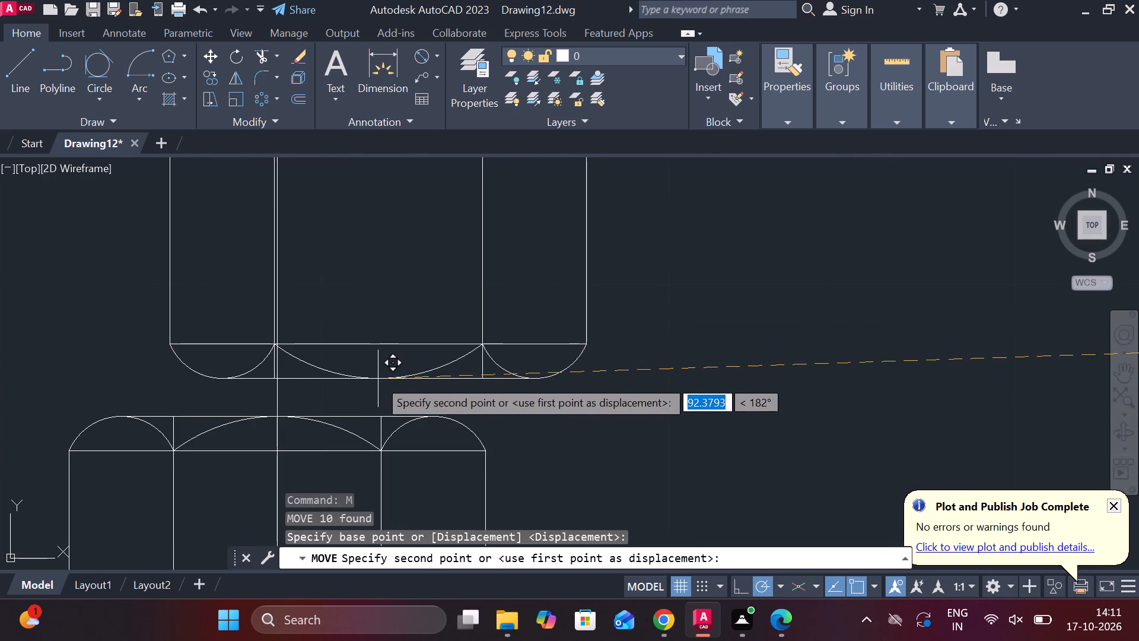
middle_drag(384, 381, 590, 335)
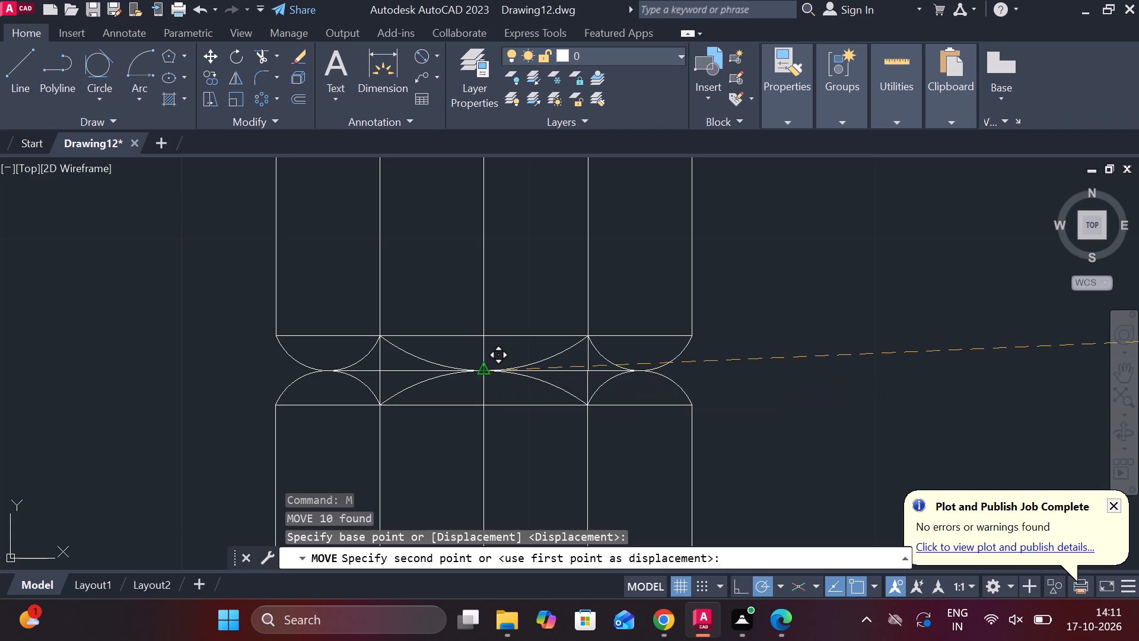
click(487, 373)
Copy the stacked nut and locknut, without the centre line, about 18.6 units horizontally to the right.
scroll(553, 368, down, 3)
middle_drag(715, 396, 705, 329)
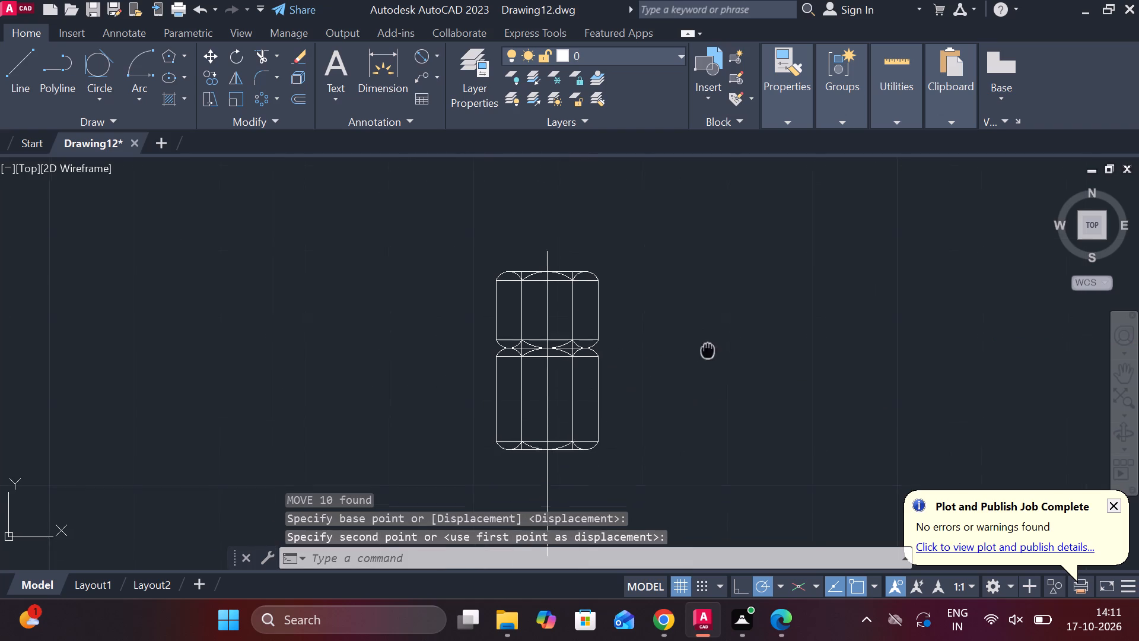
middle_drag(705, 329, 705, 327)
drag(444, 201, 451, 201)
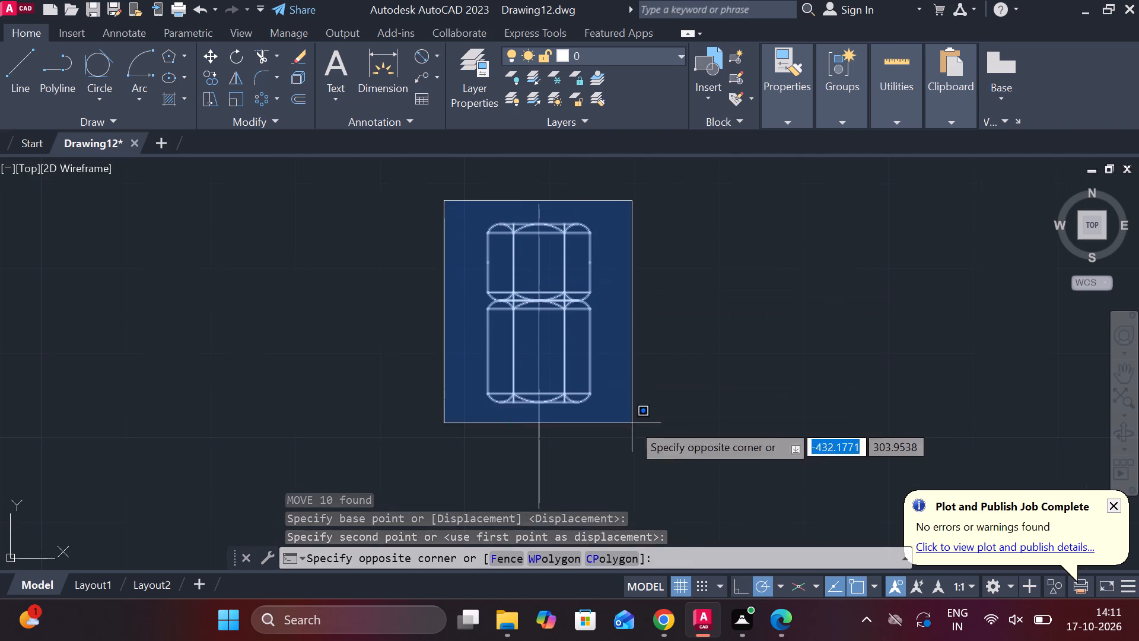
click(653, 428)
text(co)
key(Return)
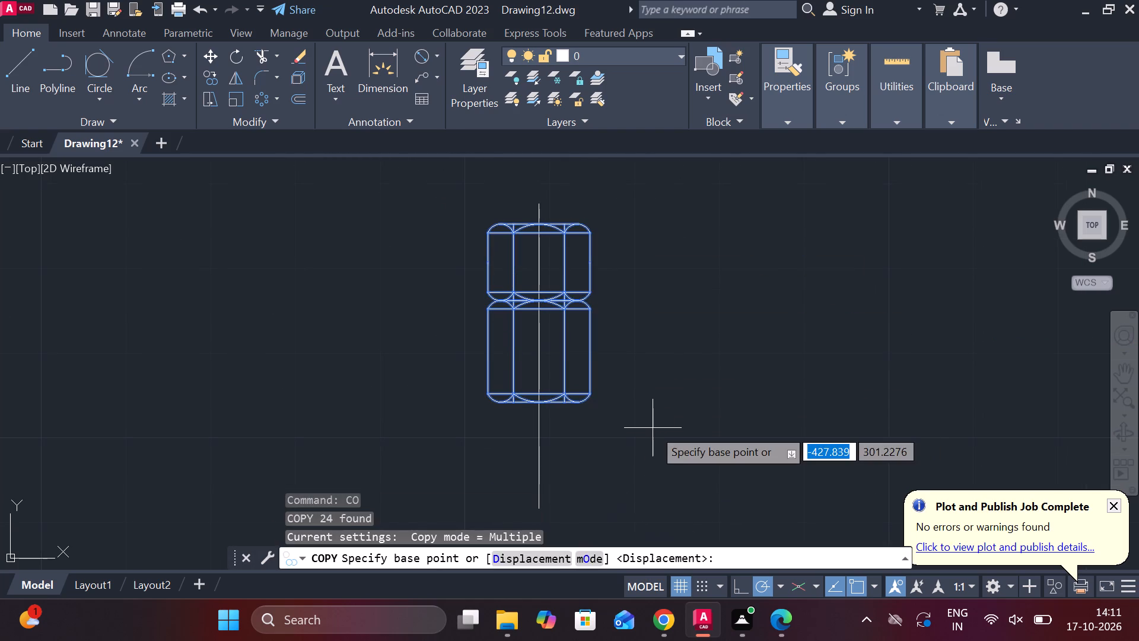
click(653, 428)
click(810, 422)
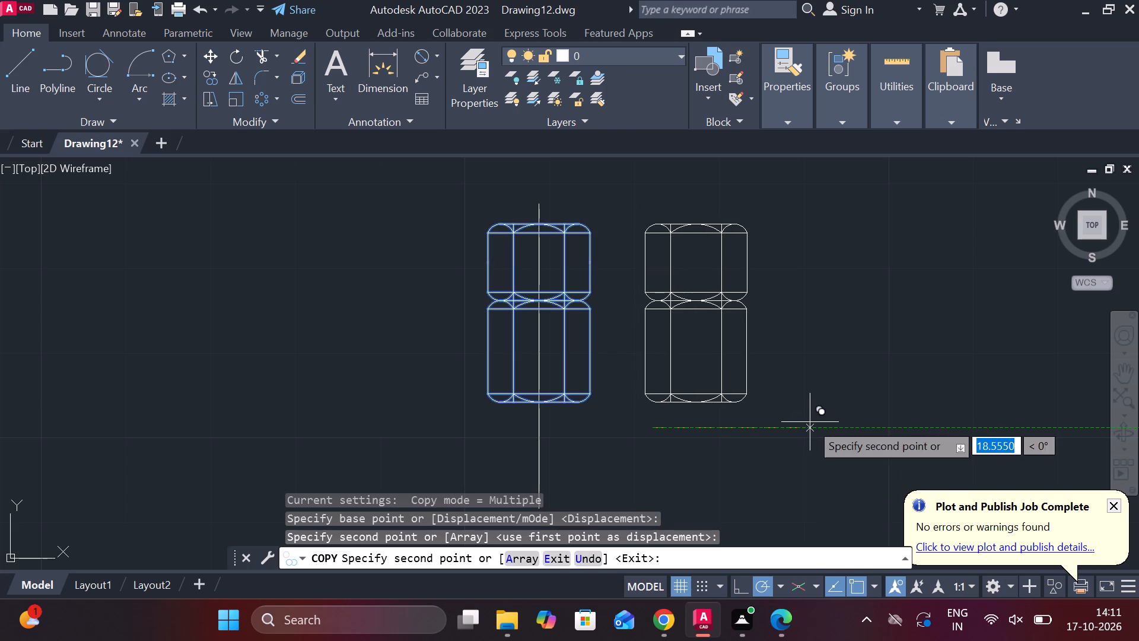
key(Escape)
scroll(835, 410, down, 1)
key(Escape)
scroll(870, 326, down, 1)
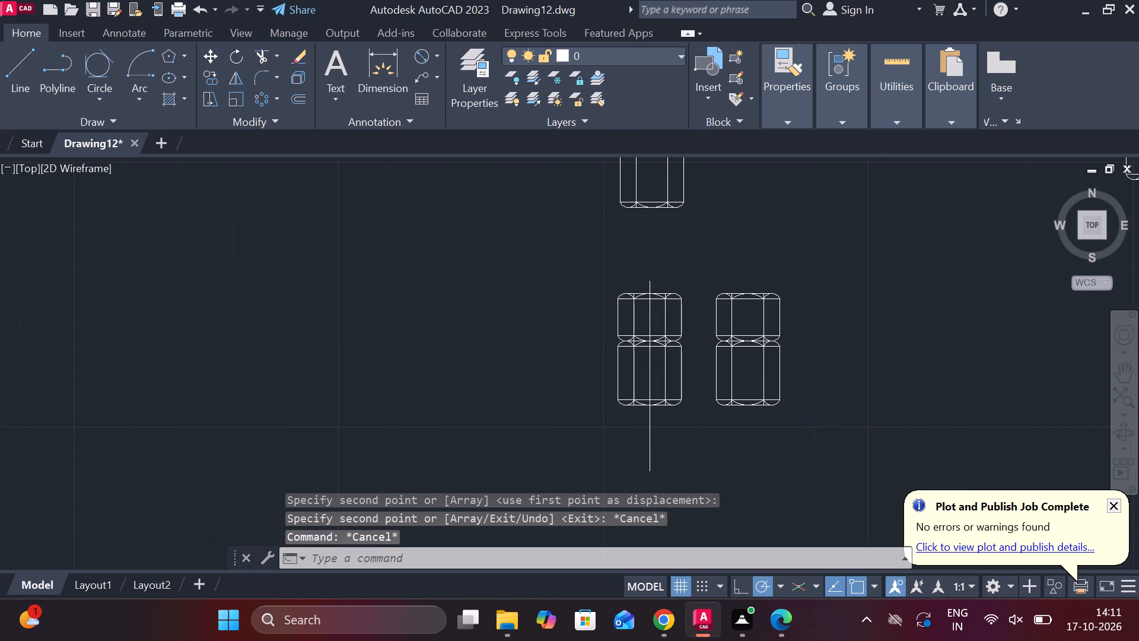
Erase the leftover single nut and single locknut above the two stacked pairs.
scroll(870, 326, down, 1)
middle_drag(870, 326, 718, 356)
drag(533, 263, 568, 264)
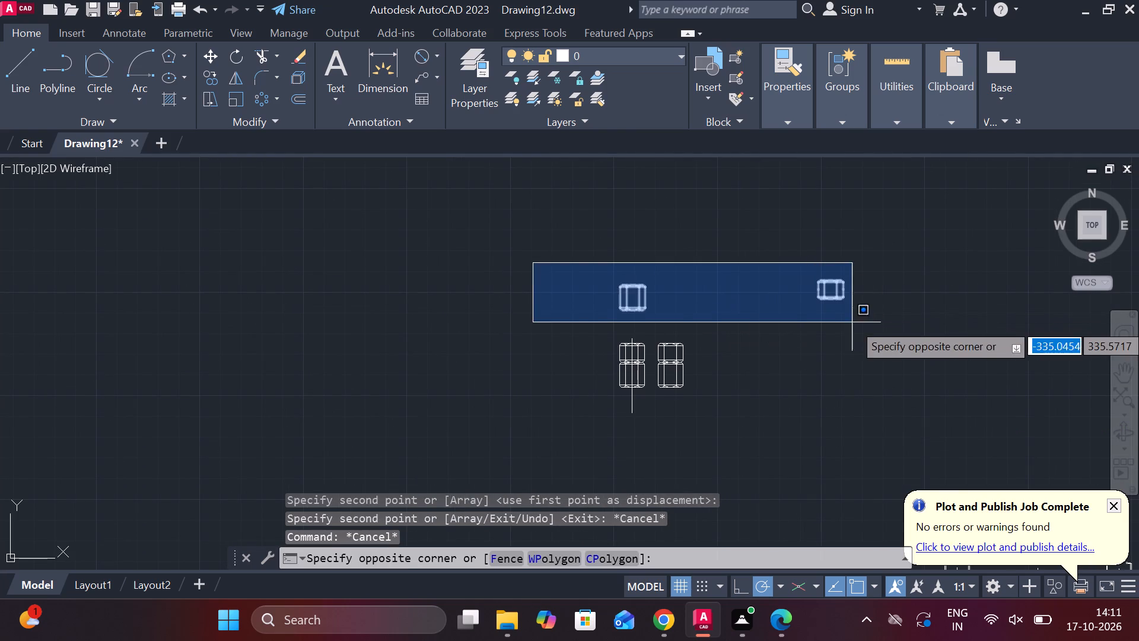
click(905, 325)
text(e)
key(space)
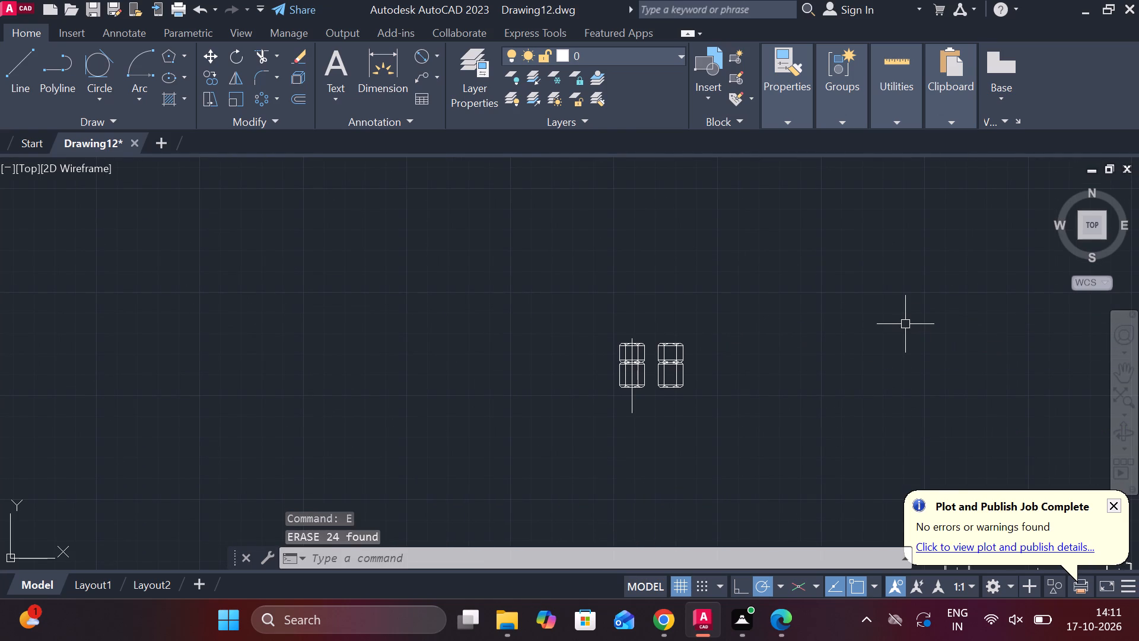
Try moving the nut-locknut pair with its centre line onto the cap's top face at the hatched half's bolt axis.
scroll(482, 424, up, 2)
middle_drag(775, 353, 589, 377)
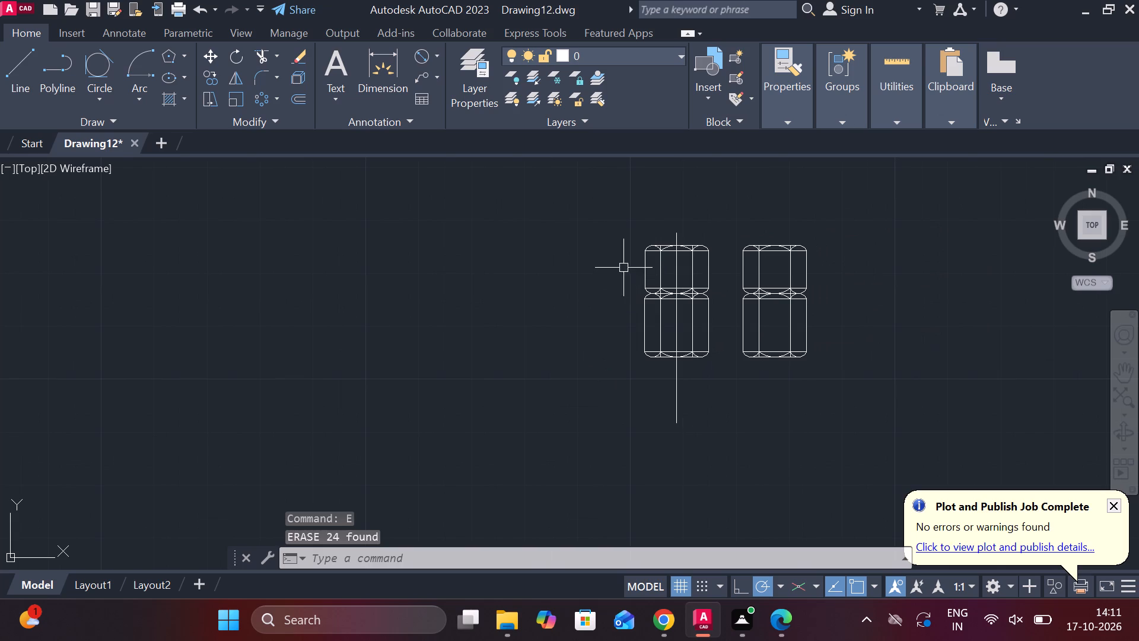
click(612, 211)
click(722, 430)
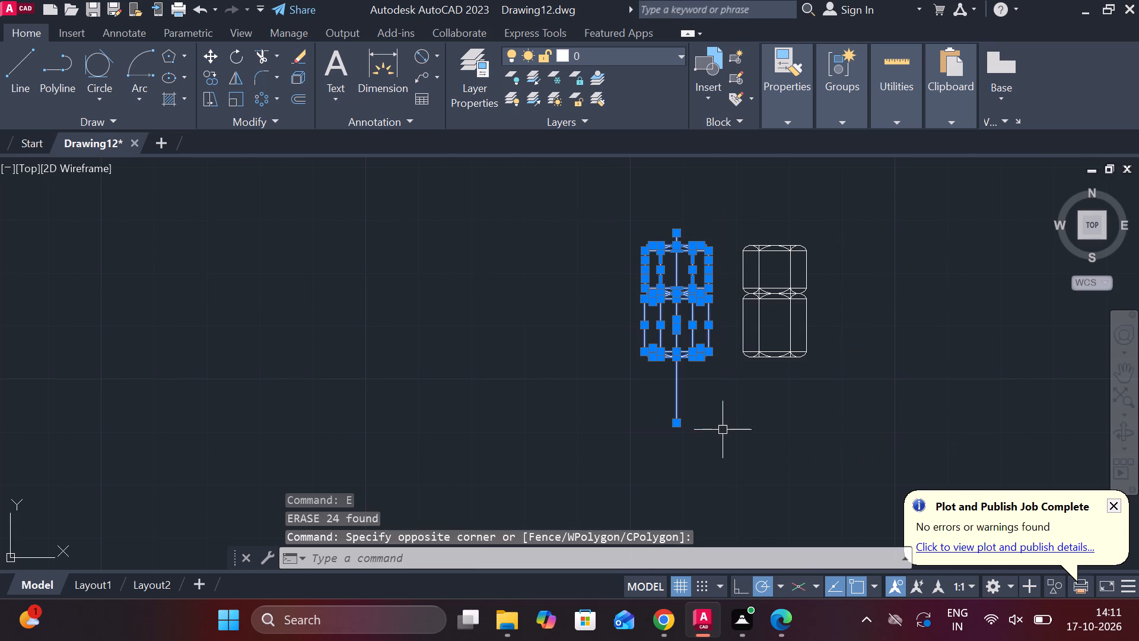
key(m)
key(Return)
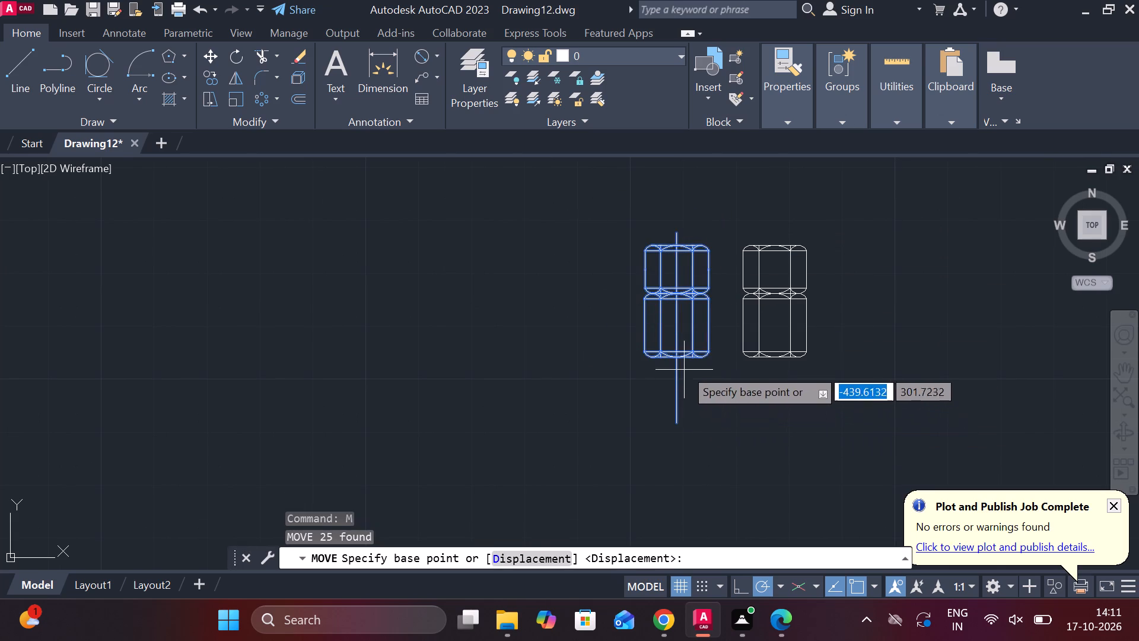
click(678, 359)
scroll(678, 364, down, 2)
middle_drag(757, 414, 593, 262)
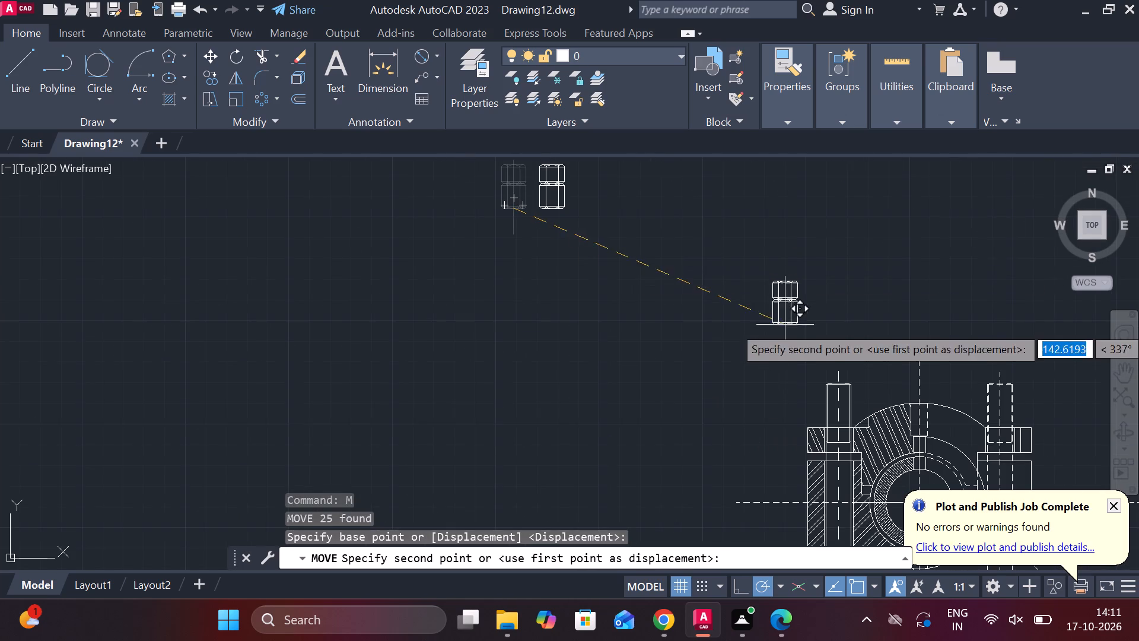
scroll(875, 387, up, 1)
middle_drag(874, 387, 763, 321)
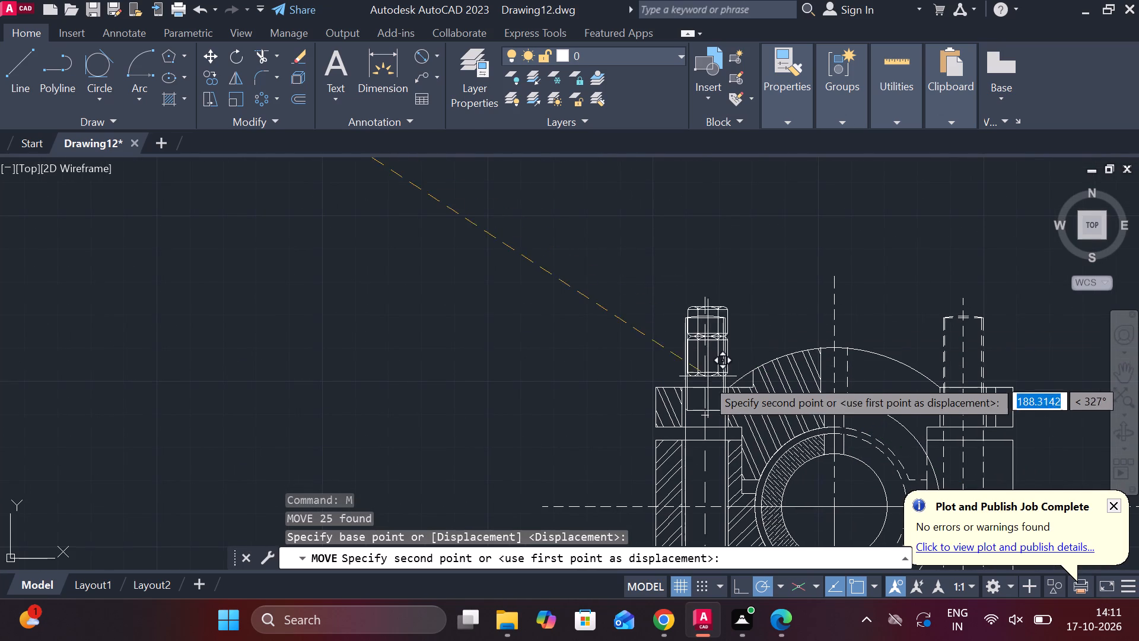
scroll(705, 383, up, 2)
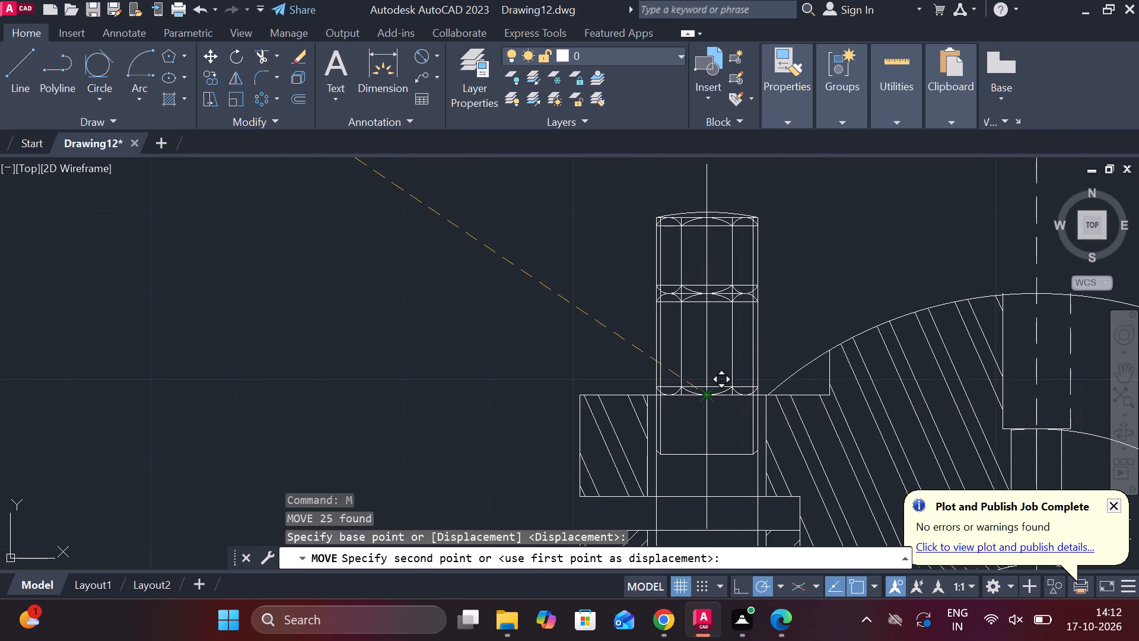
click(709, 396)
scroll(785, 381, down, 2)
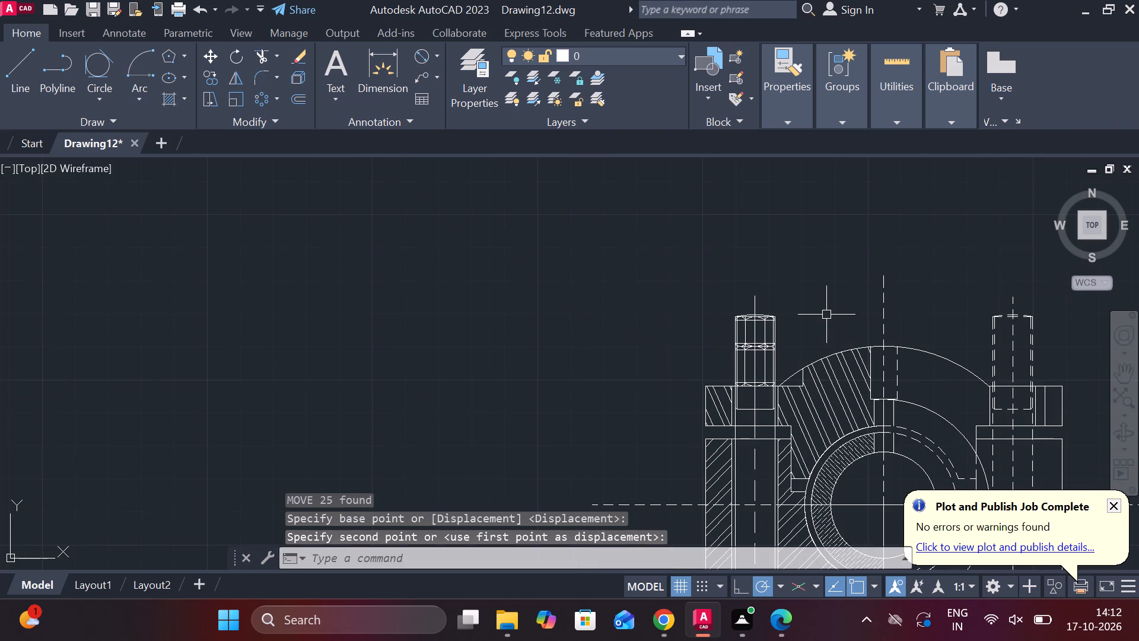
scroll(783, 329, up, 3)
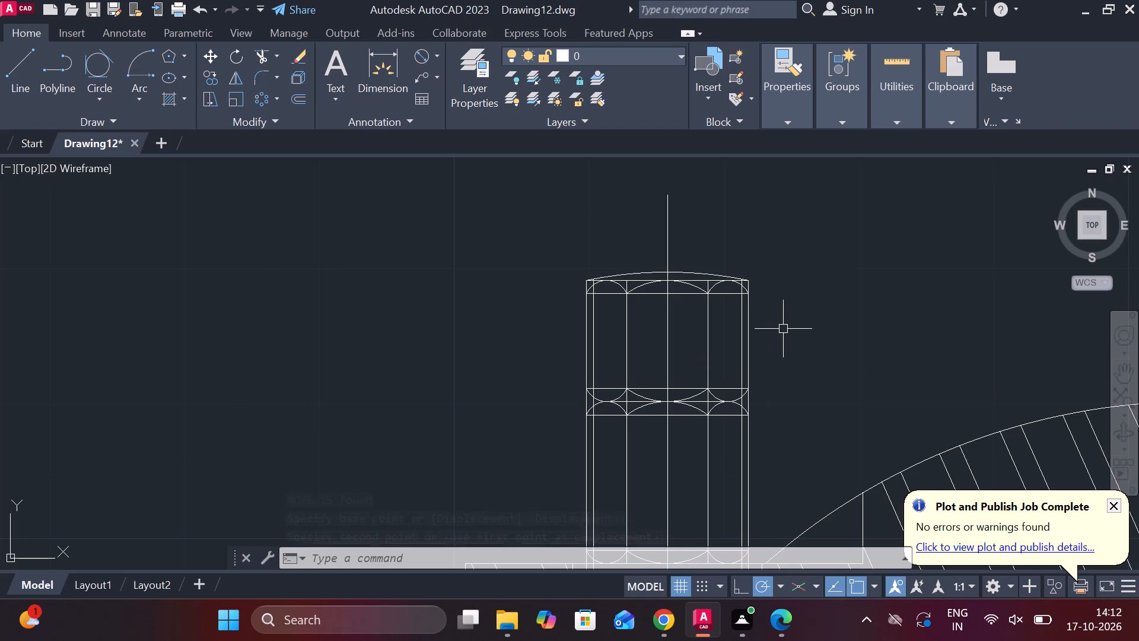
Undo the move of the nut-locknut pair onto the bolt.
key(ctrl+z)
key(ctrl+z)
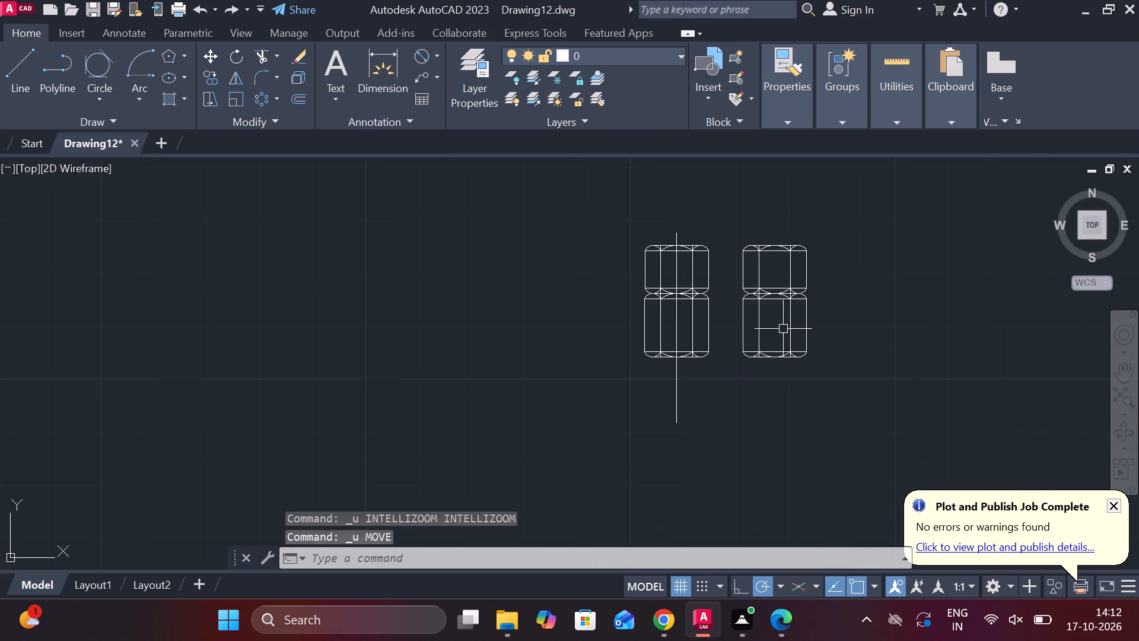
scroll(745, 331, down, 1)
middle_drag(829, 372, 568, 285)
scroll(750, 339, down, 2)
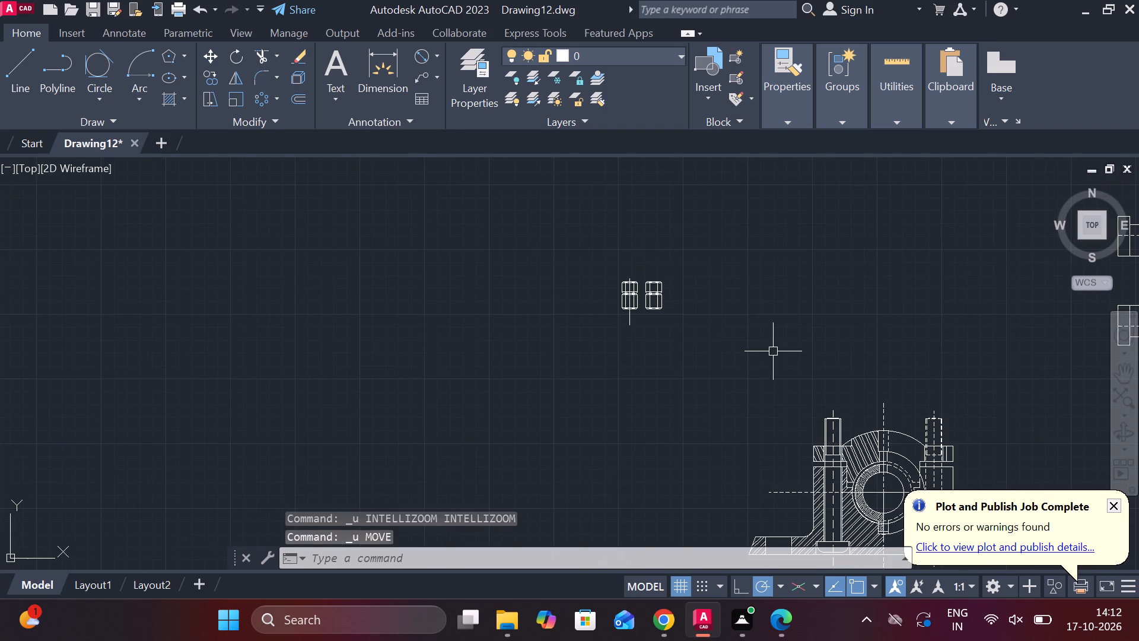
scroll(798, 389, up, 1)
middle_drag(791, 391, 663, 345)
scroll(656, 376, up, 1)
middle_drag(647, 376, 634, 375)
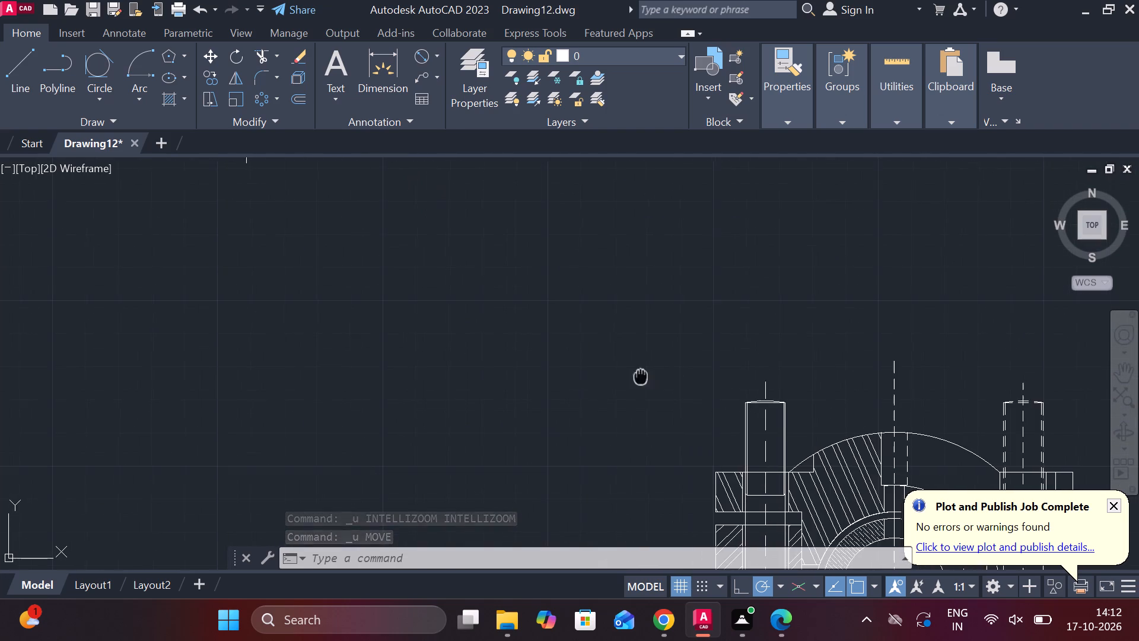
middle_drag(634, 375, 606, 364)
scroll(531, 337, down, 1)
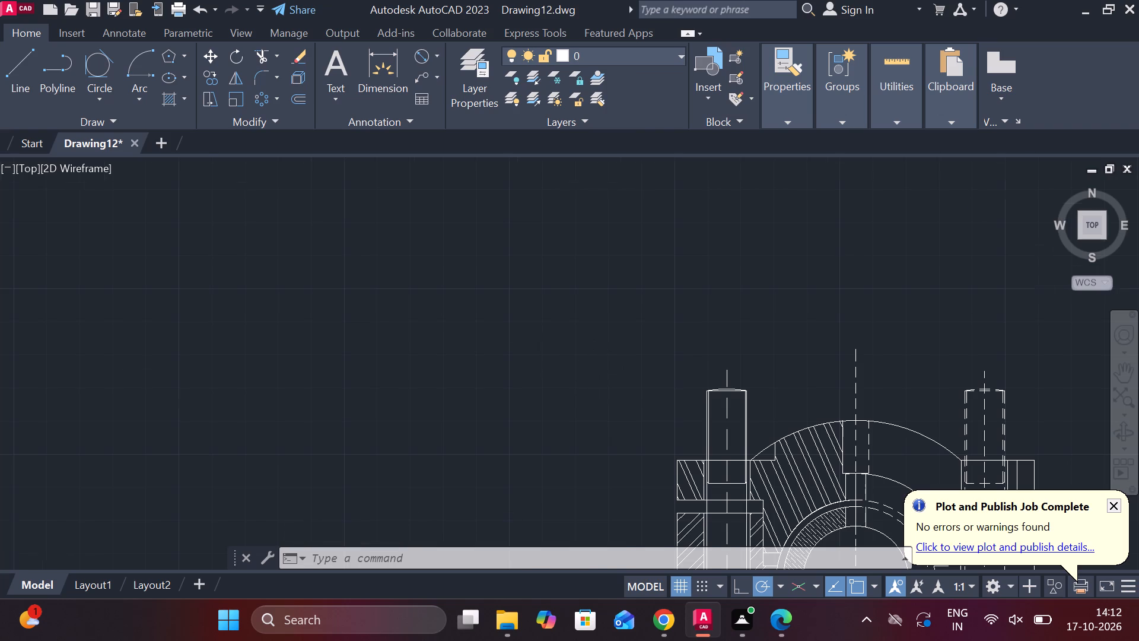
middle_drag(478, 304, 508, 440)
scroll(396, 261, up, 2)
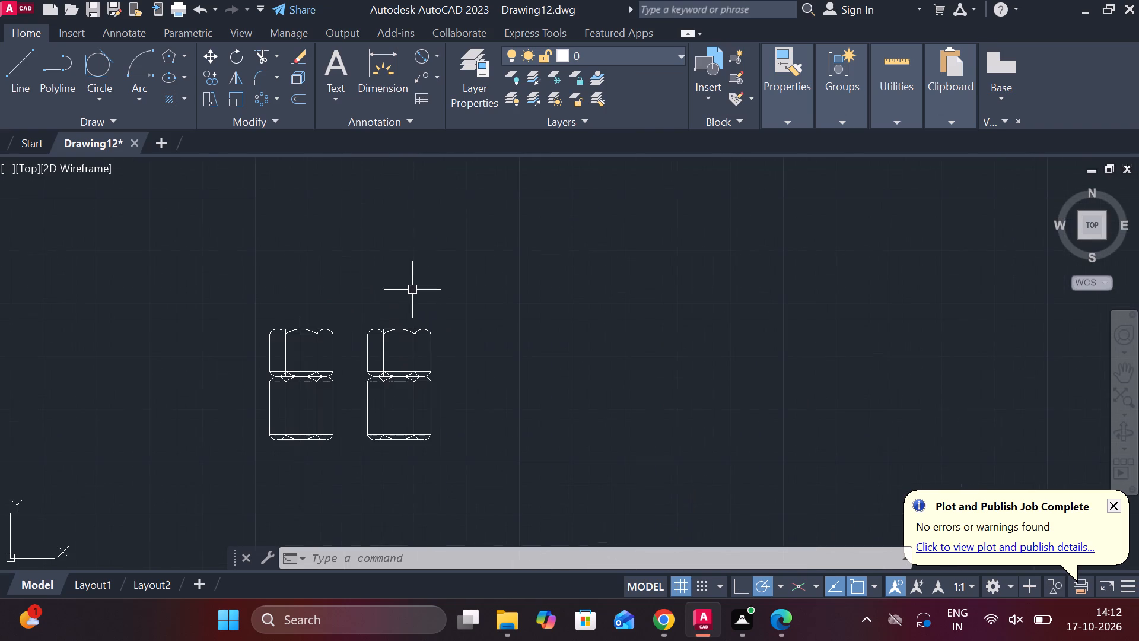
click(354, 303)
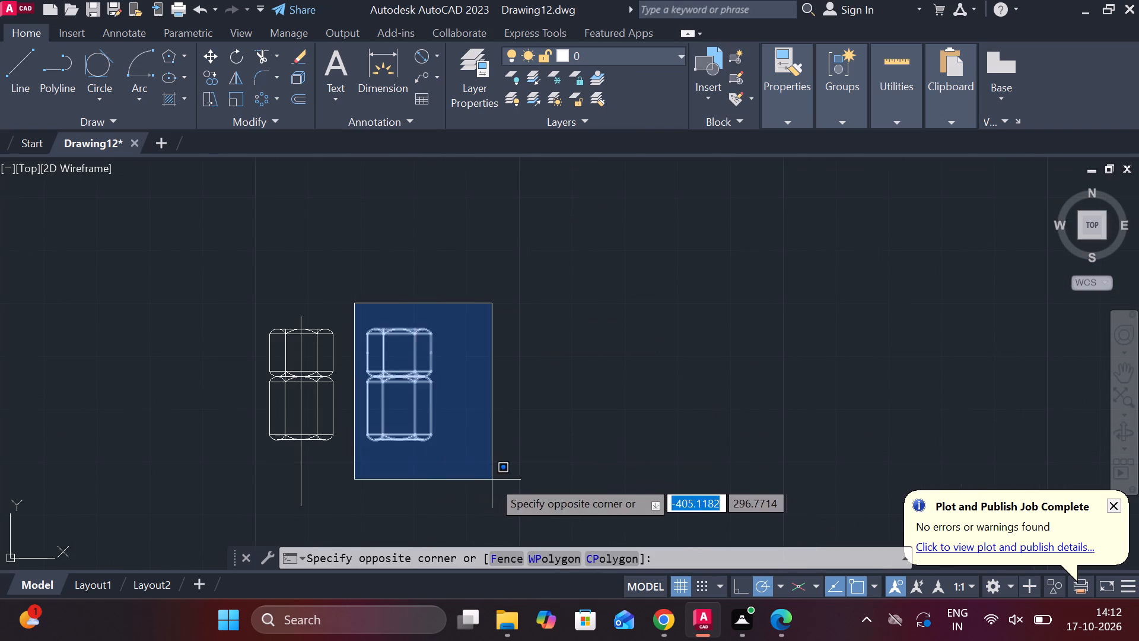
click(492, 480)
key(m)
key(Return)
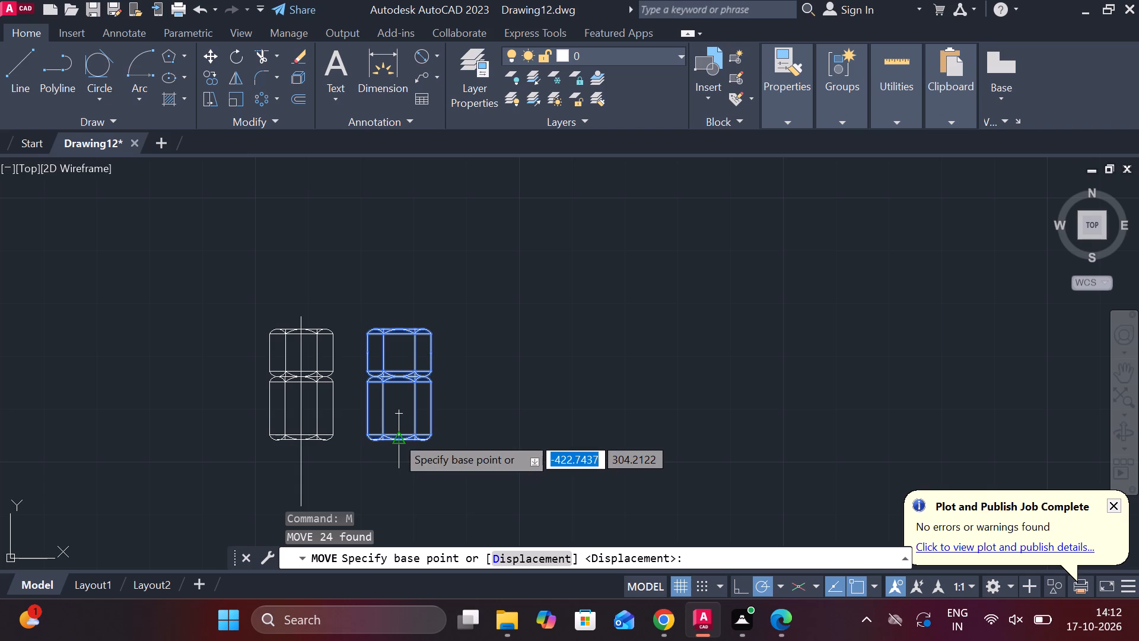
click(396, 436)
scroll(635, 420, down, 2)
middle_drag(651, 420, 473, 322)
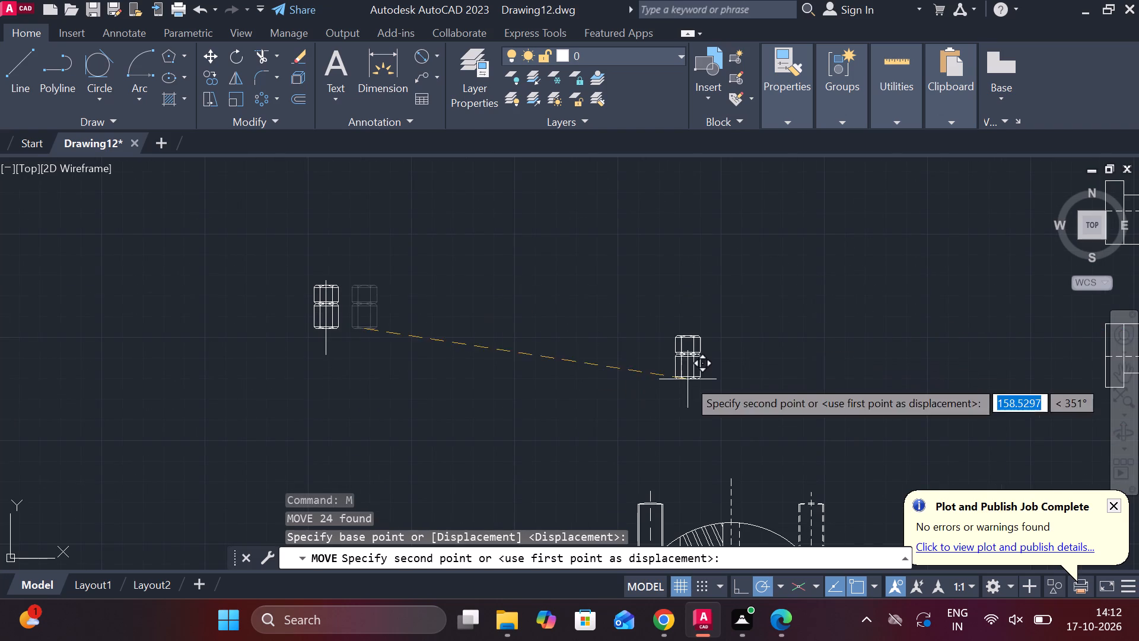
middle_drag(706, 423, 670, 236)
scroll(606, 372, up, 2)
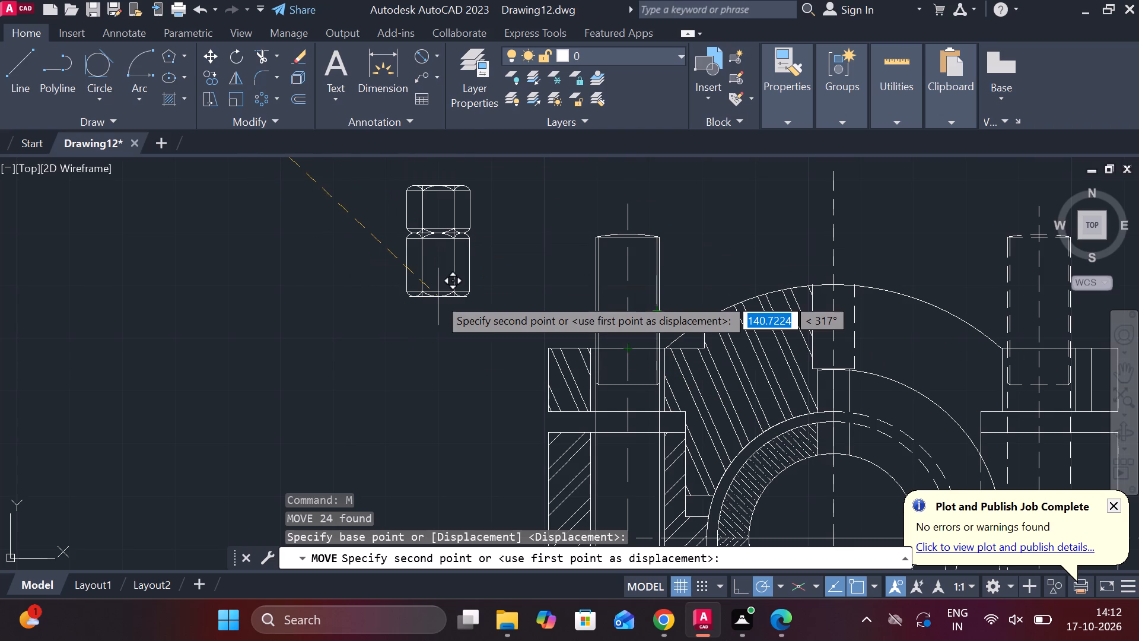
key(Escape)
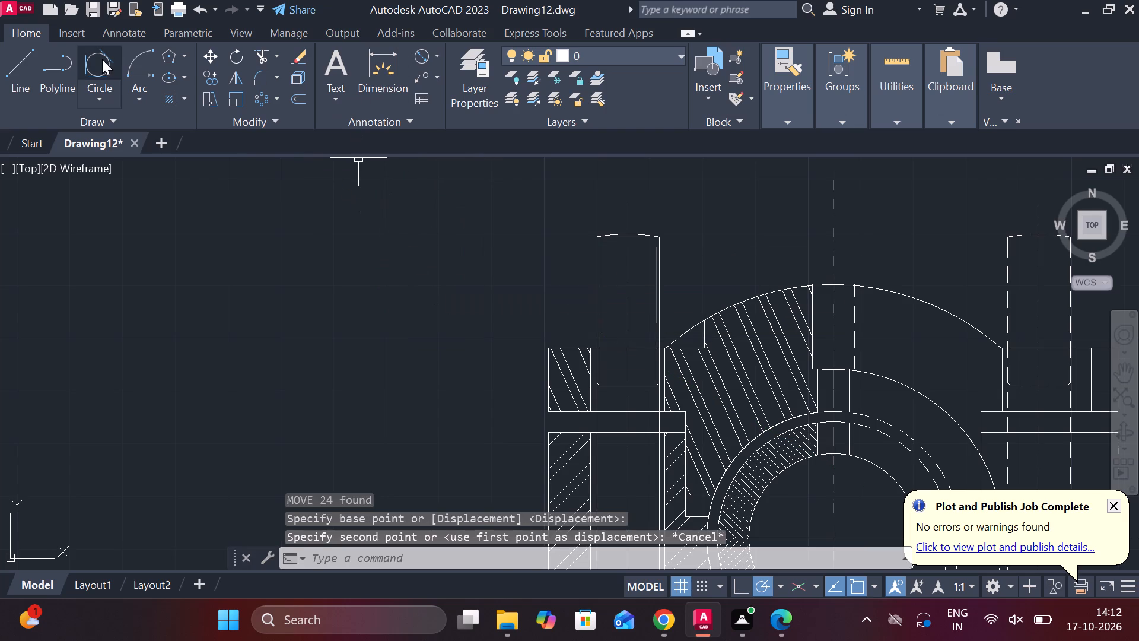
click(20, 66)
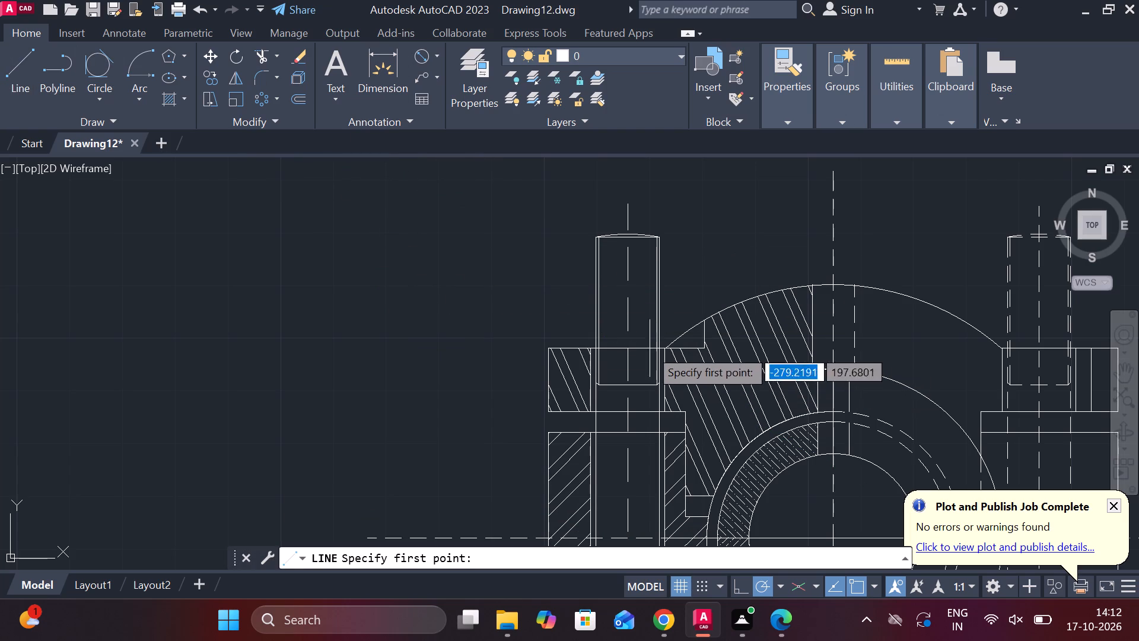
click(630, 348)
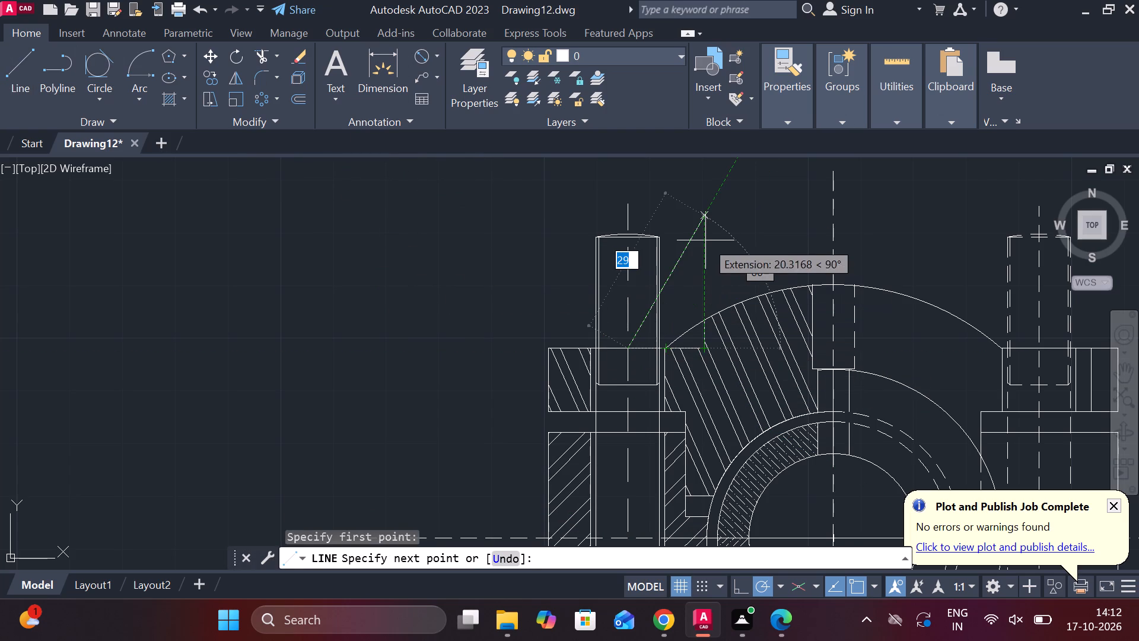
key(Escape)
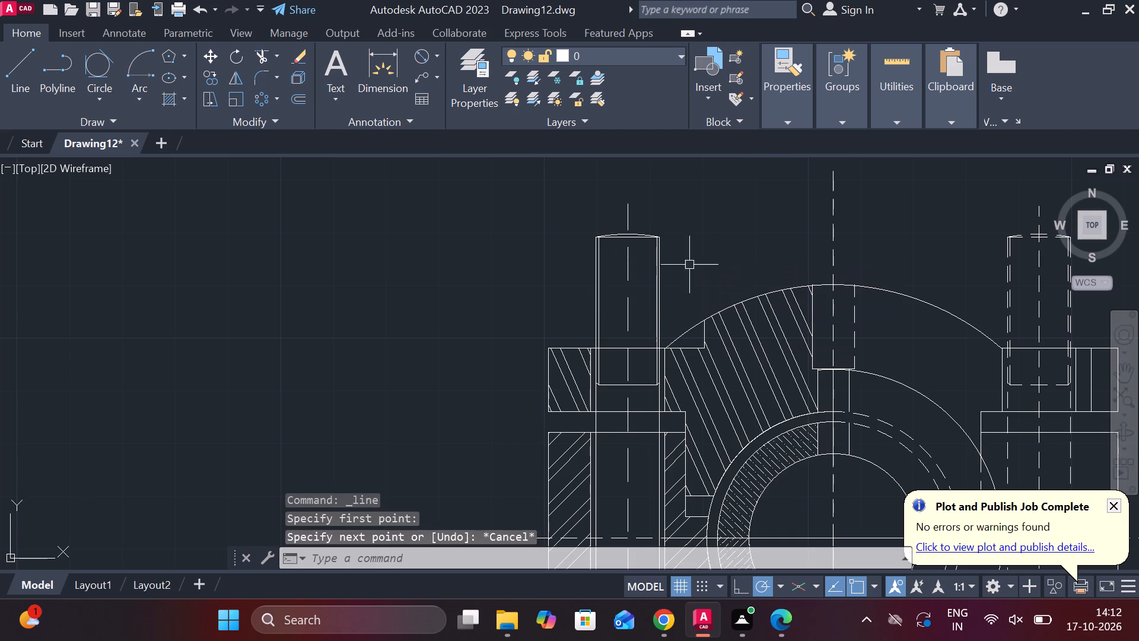
Undo the erasing, copying and stacking of the nuts and locknuts, back to two separate nuts and two separate locknuts.
scroll(426, 254, down, 1)
middle_drag(451, 274, 543, 363)
scroll(497, 304, down, 3)
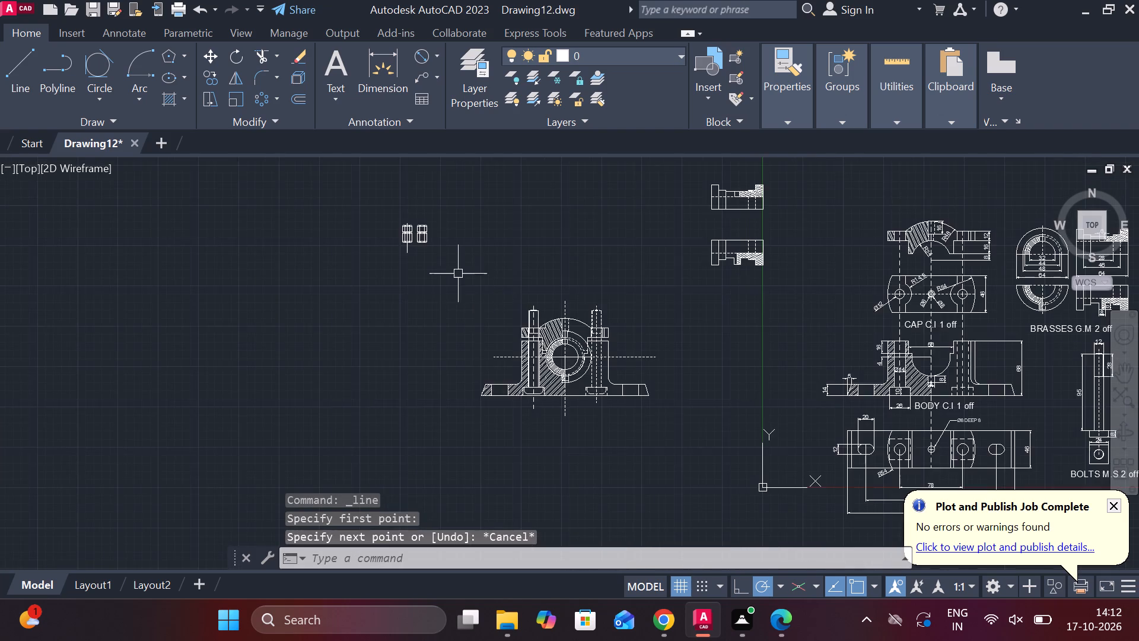
scroll(443, 259, up, 3)
middle_drag(463, 264, 538, 383)
scroll(444, 297, up, 1)
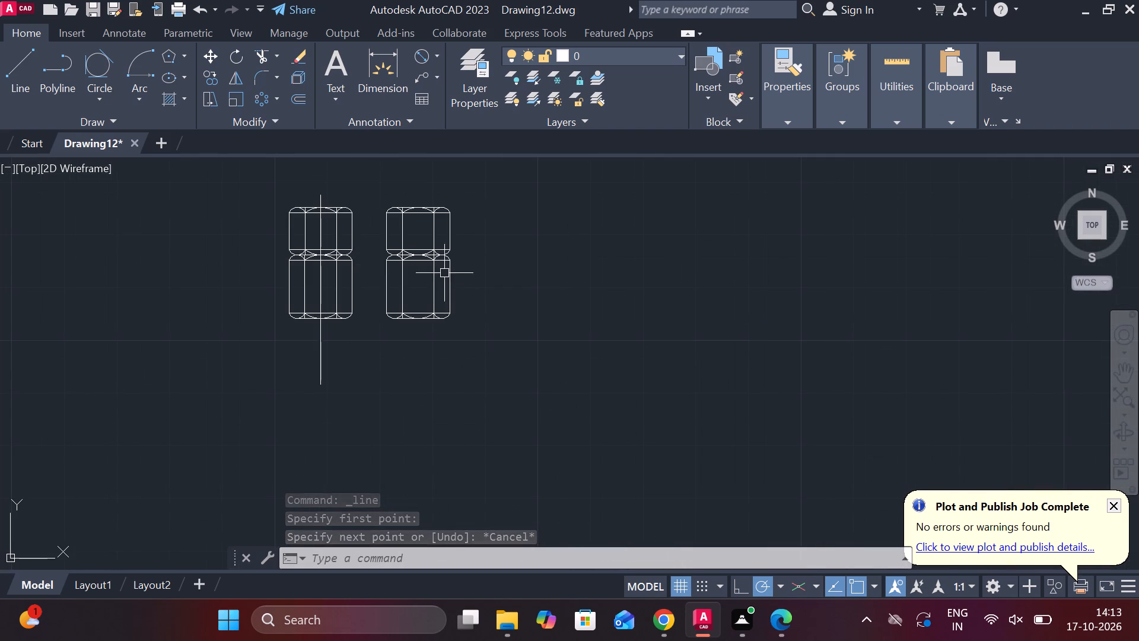
middle_drag(502, 283, 581, 399)
scroll(526, 315, up, 2)
middle_drag(532, 315, 605, 266)
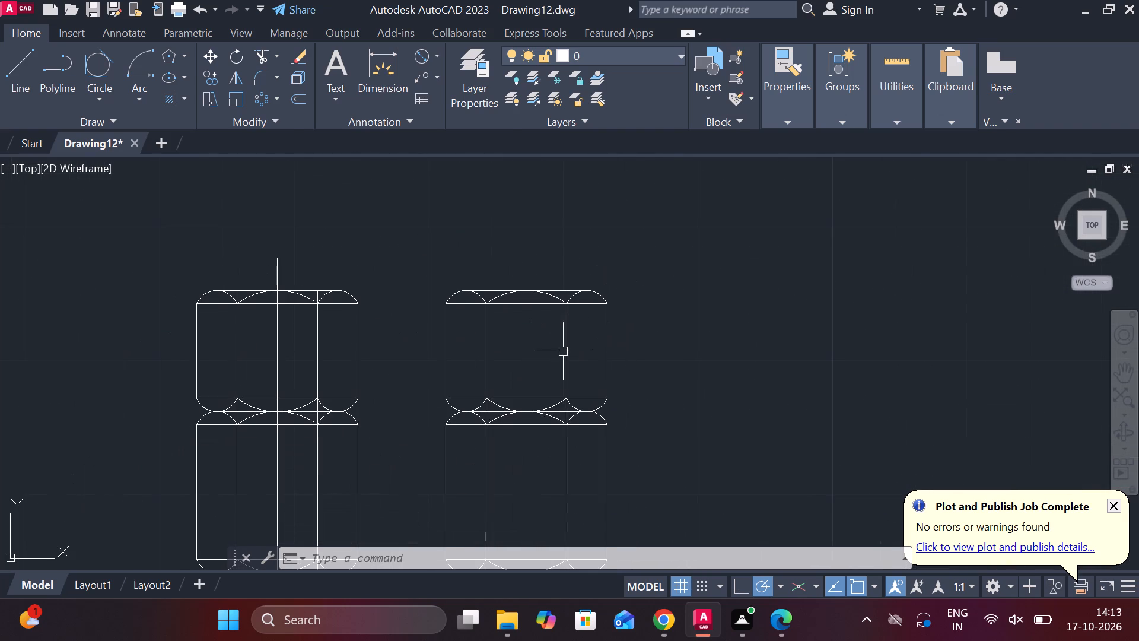
key(ctrl+z)
key(ctrl+z)
key(ctrl+z)
key(ctrl+z)
key(ctrl+z)
key(ctrl+z)
key(ctrl+z)
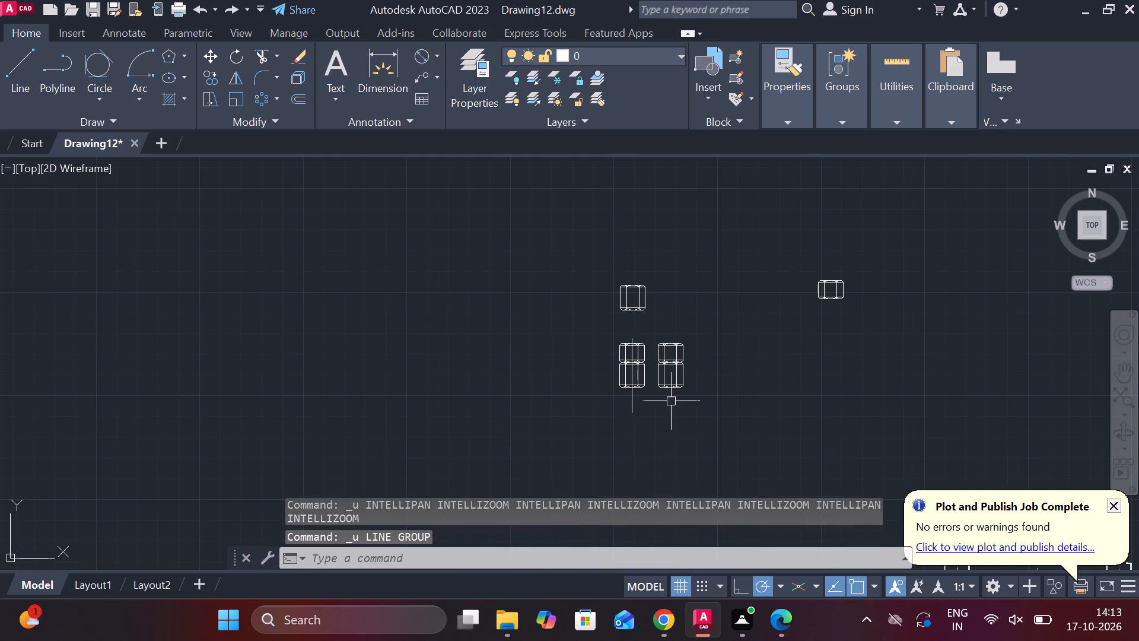
key(ctrl+z)
key(ctrl+z)
key(ctrl+z)
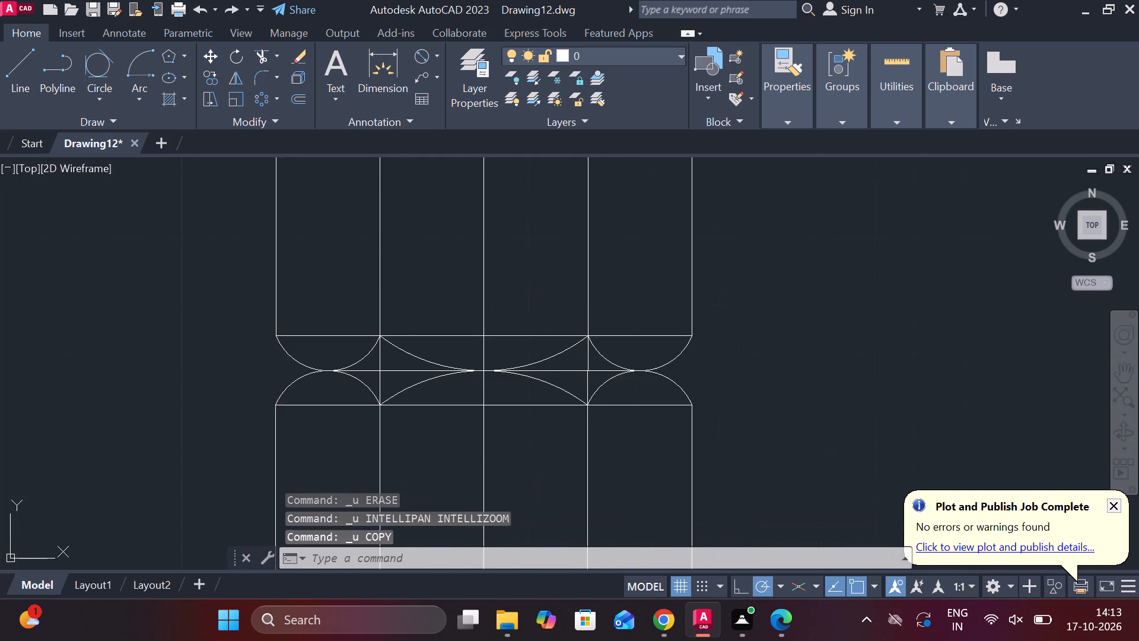
key(ctrl+z)
Move the lower locknut by its bottom midpoint into the empty space beside the bolt on the cap's hatched half.
scroll(671, 401, up, 1)
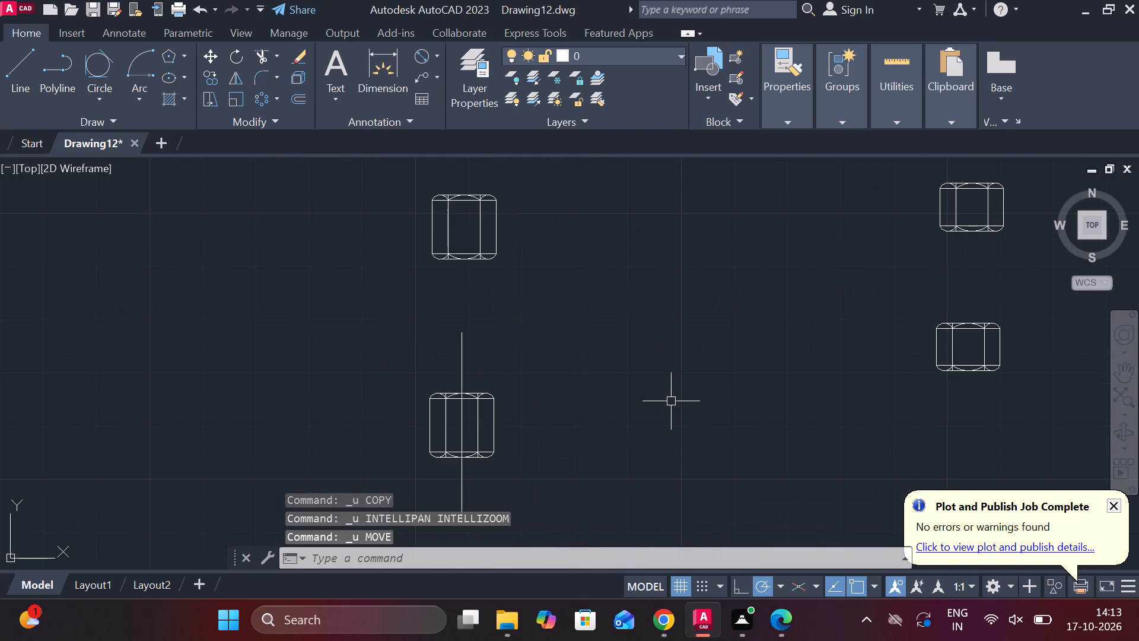
middle_drag(670, 401, 571, 374)
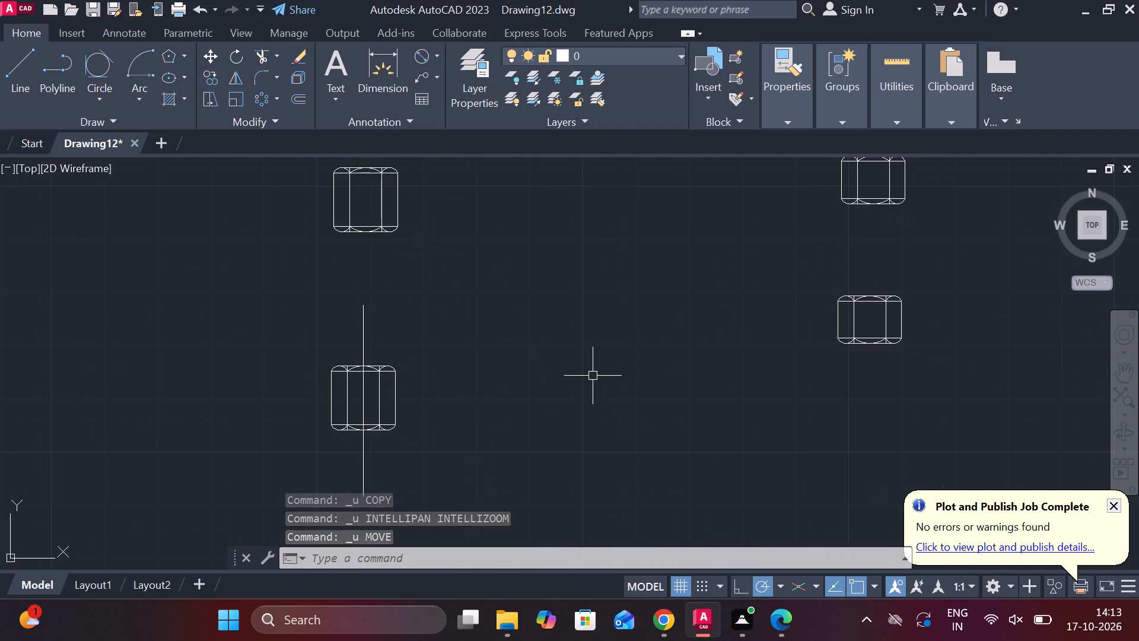
scroll(593, 376, down, 2)
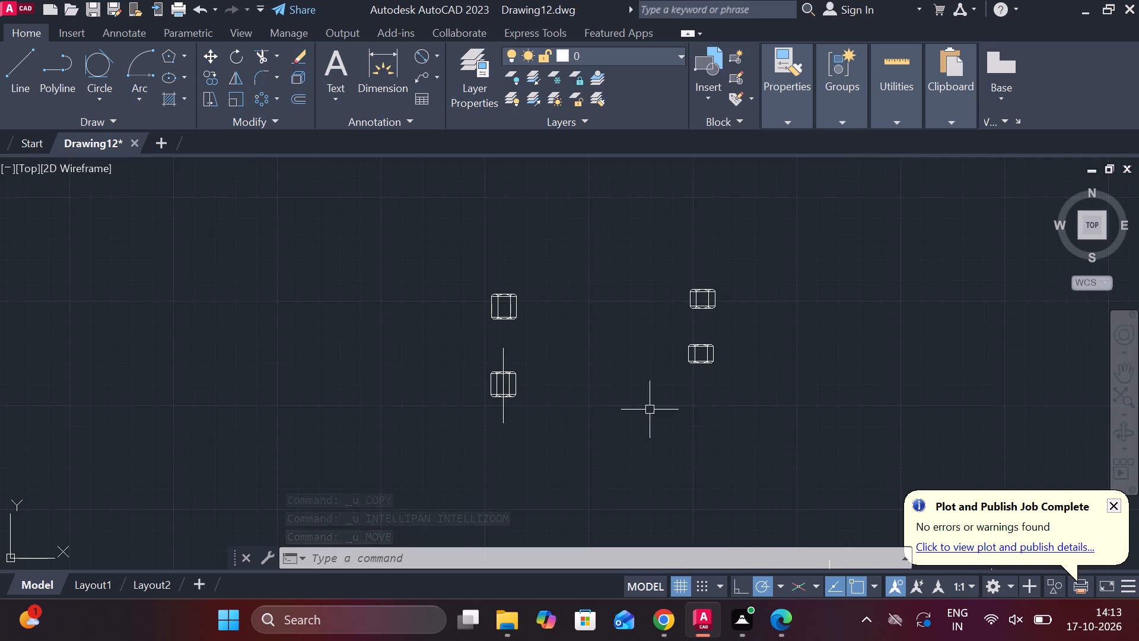
scroll(584, 391, down, 1)
scroll(622, 396, up, 2)
middle_drag(718, 386, 714, 392)
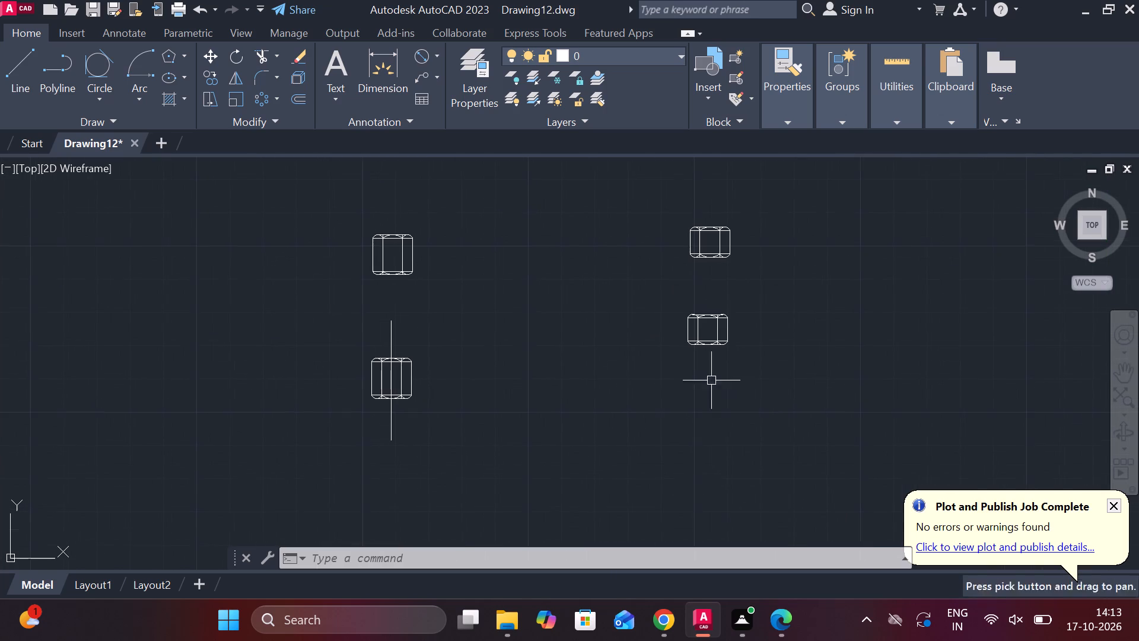
scroll(709, 333, up, 4)
scroll(705, 320, down, 3)
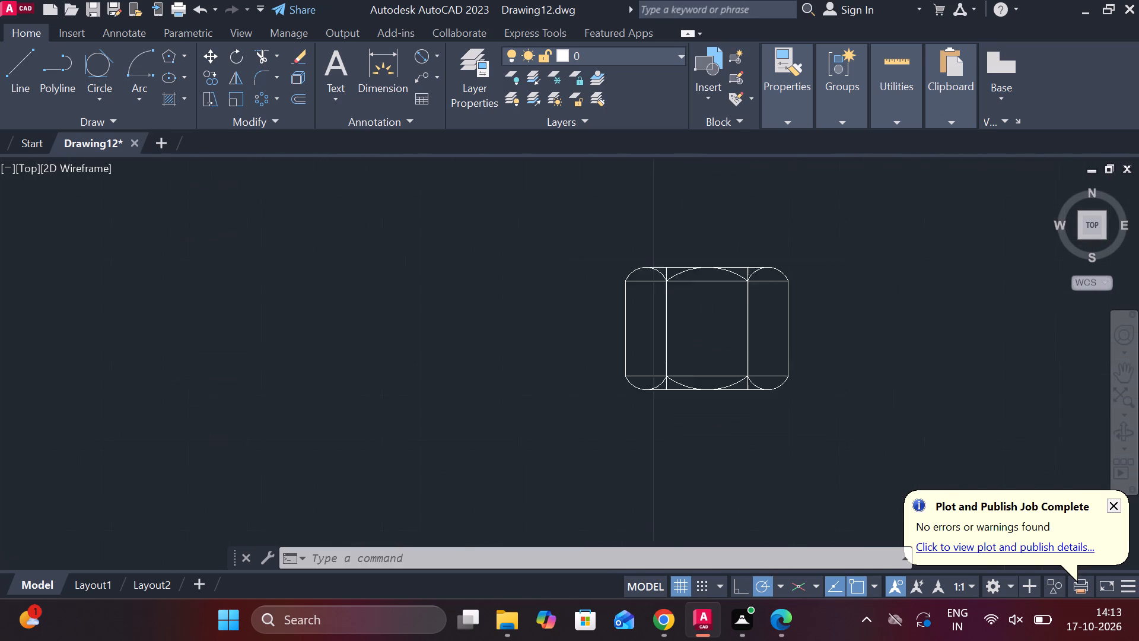
click(606, 247)
click(845, 438)
key(m)
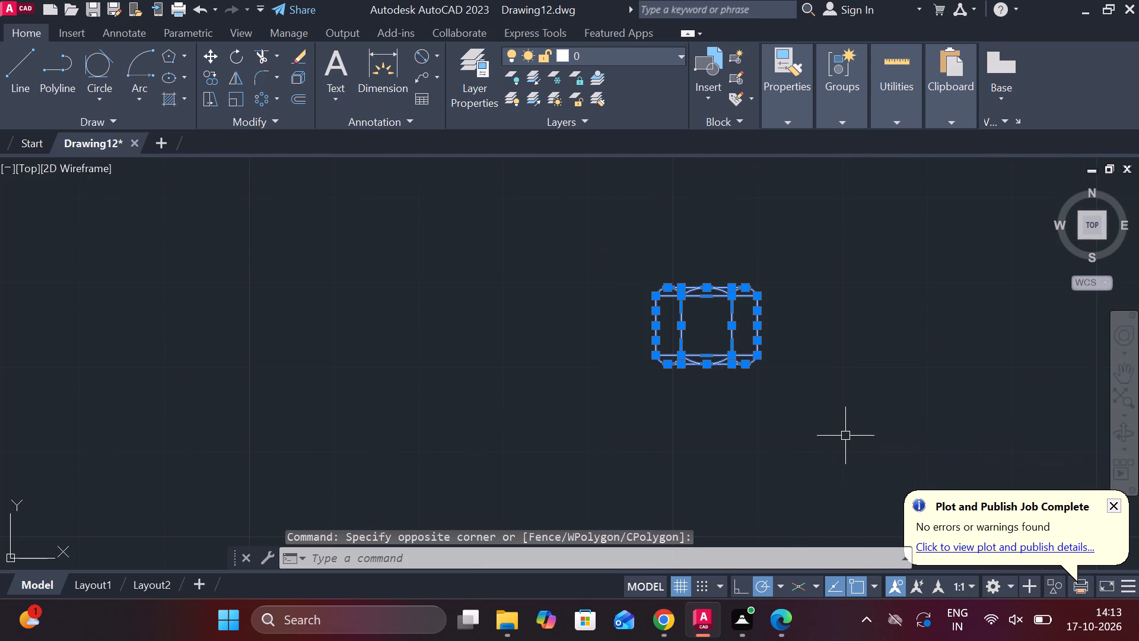
key(Return)
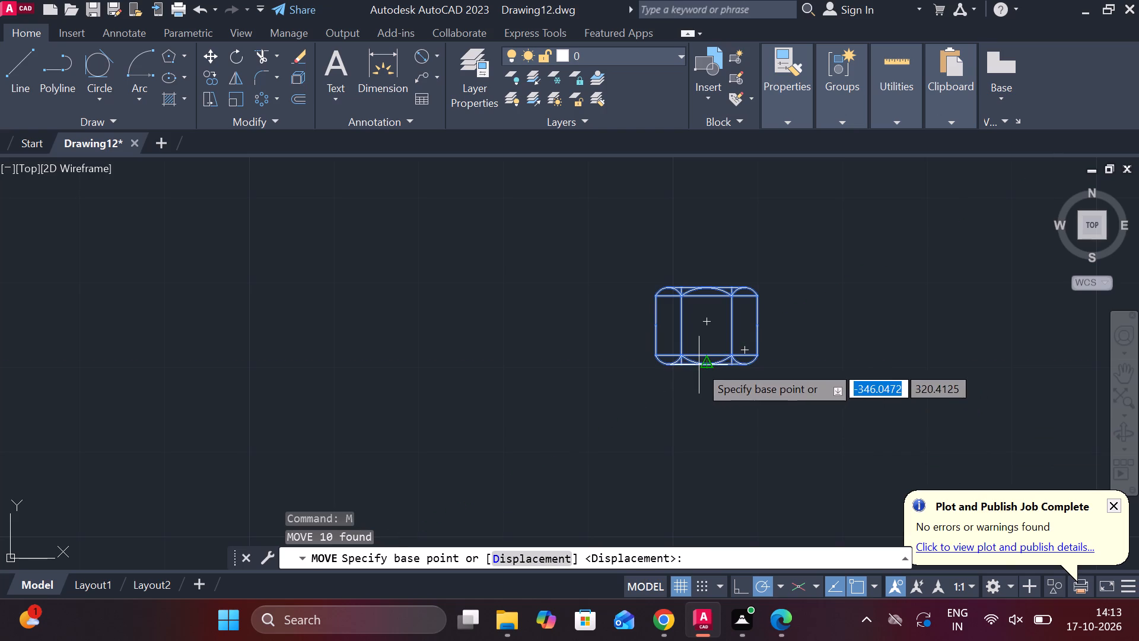
click(702, 365)
scroll(740, 374, down, 2)
middle_drag(721, 372, 612, 308)
scroll(833, 404, down, 3)
middle_drag(838, 407, 749, 288)
scroll(762, 326, up, 2)
middle_drag(755, 331, 711, 196)
scroll(762, 350, up, 1)
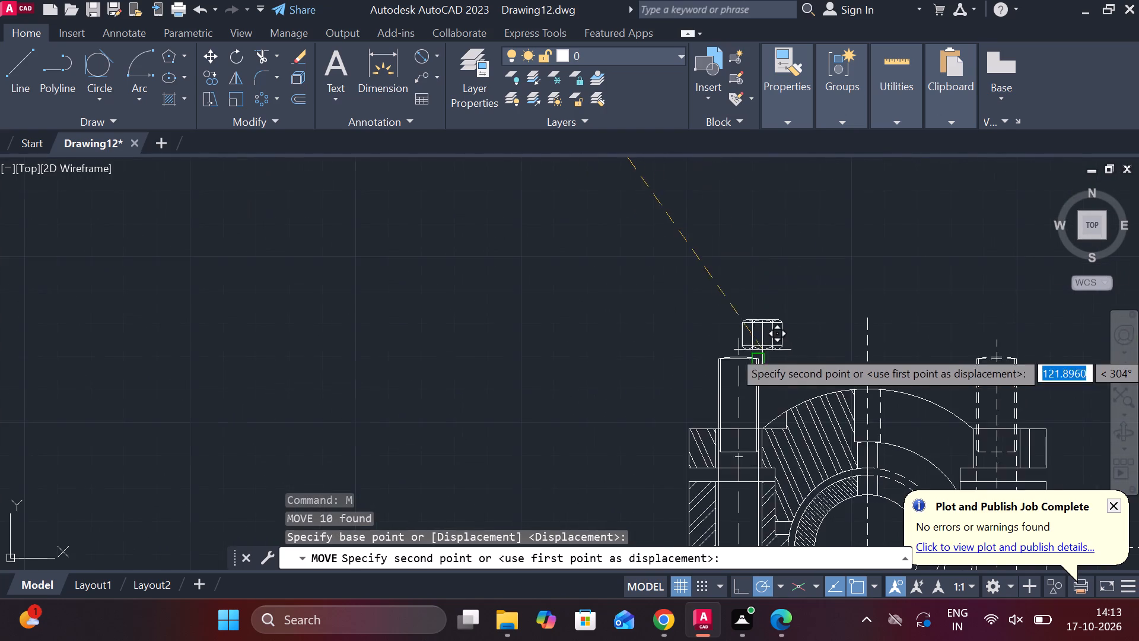
scroll(762, 350, up, 1)
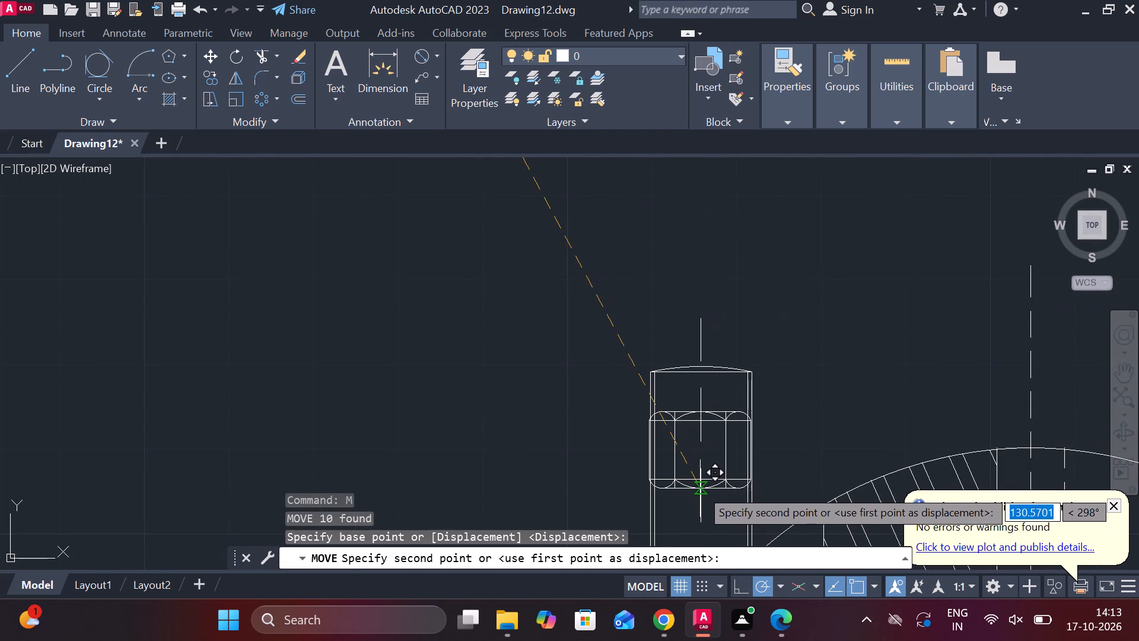
middle_drag(700, 488, 700, 330)
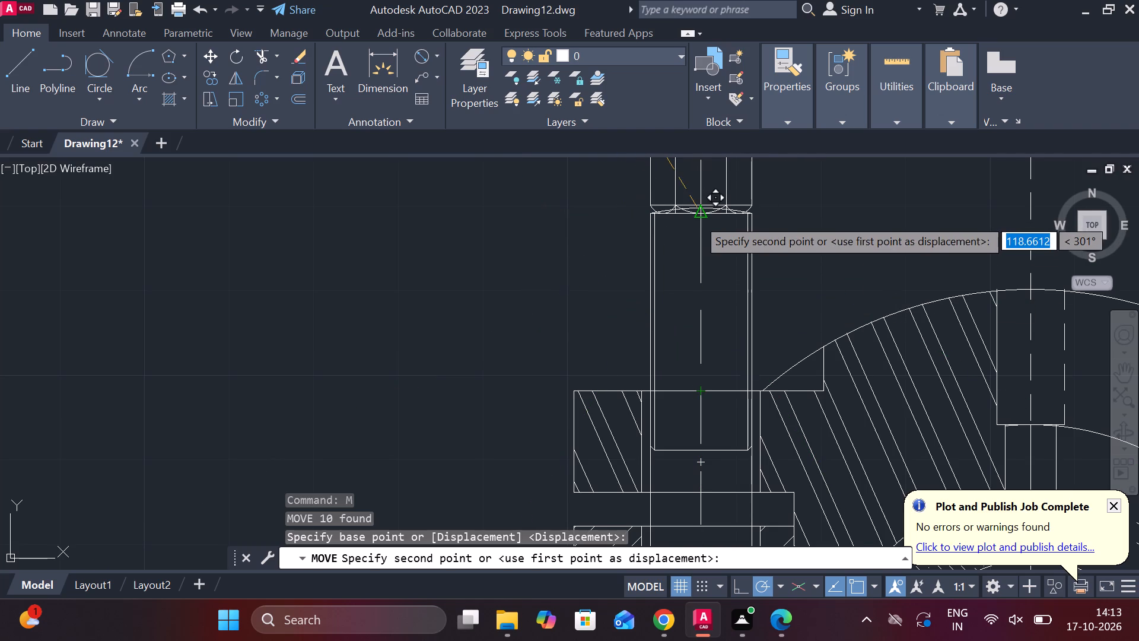
middle_drag(696, 217, 660, 256)
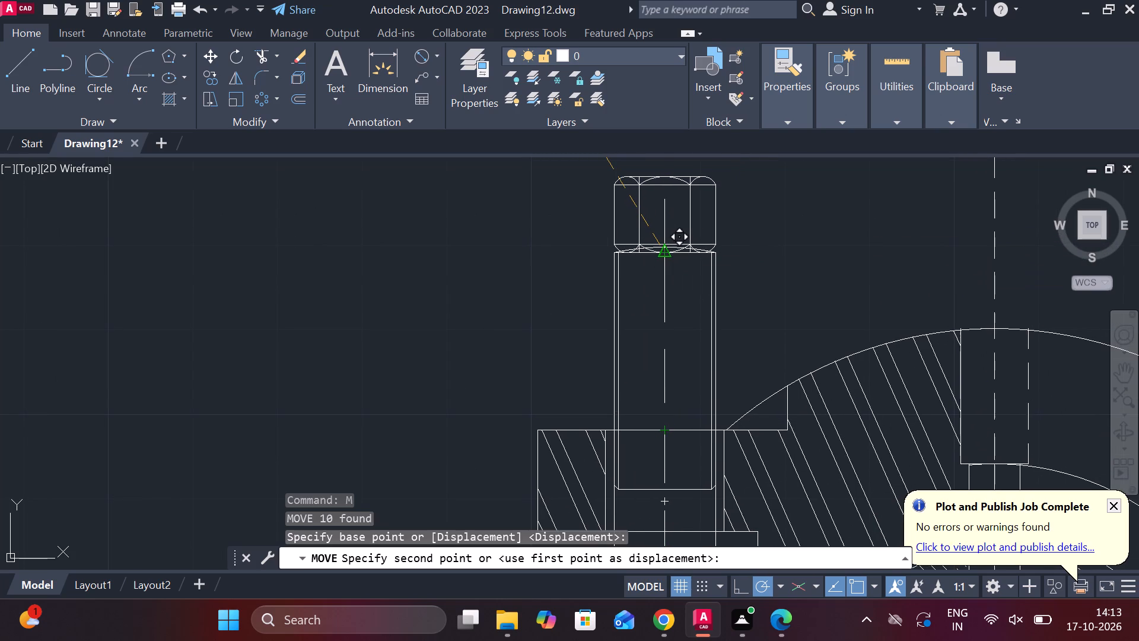
scroll(617, 297, down, 1)
middle_drag(521, 313, 631, 297)
click(495, 258)
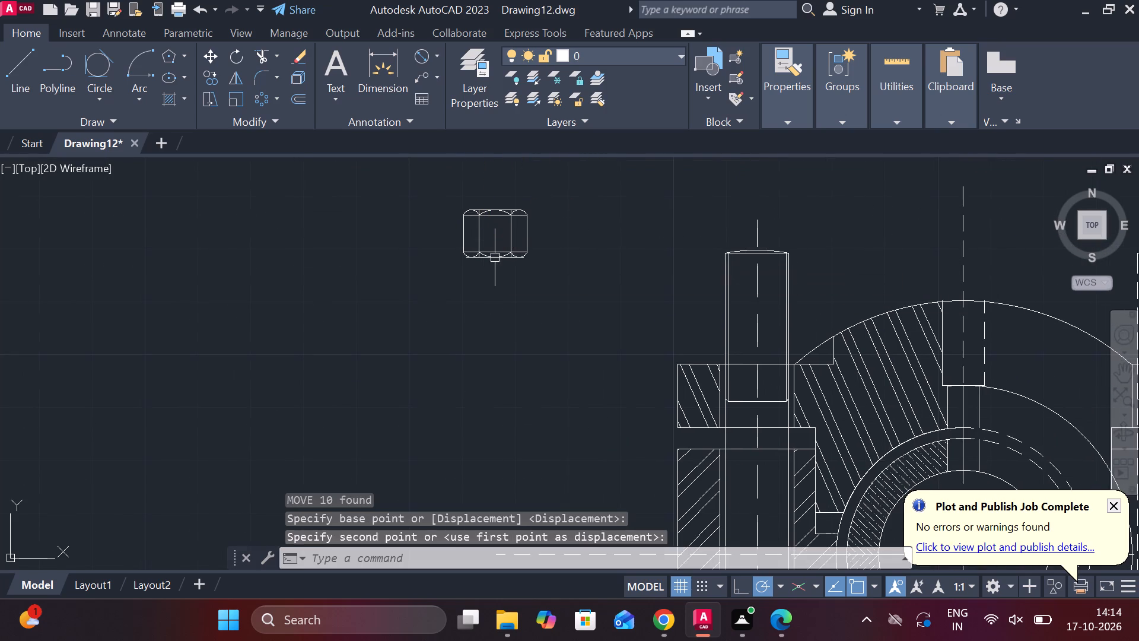
scroll(567, 226, up, 2)
key(Escape)
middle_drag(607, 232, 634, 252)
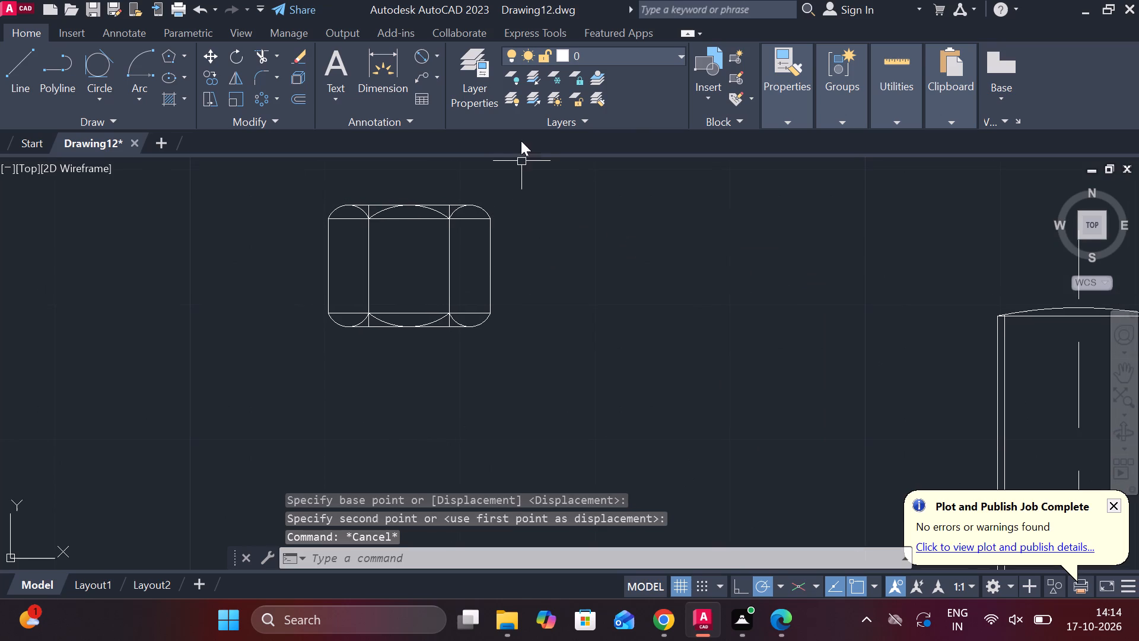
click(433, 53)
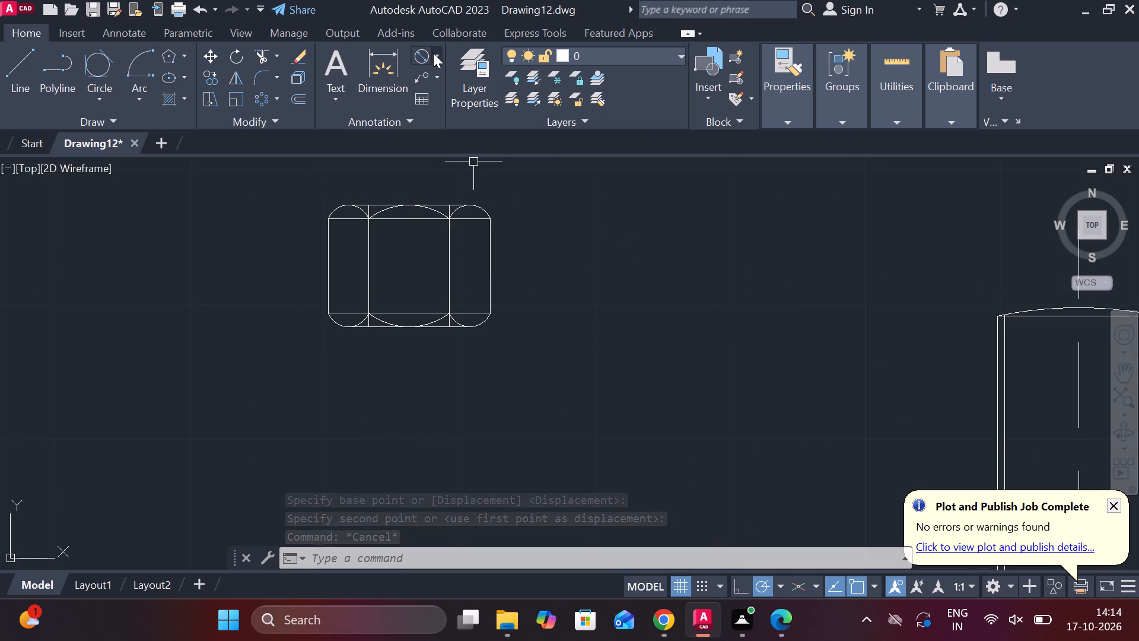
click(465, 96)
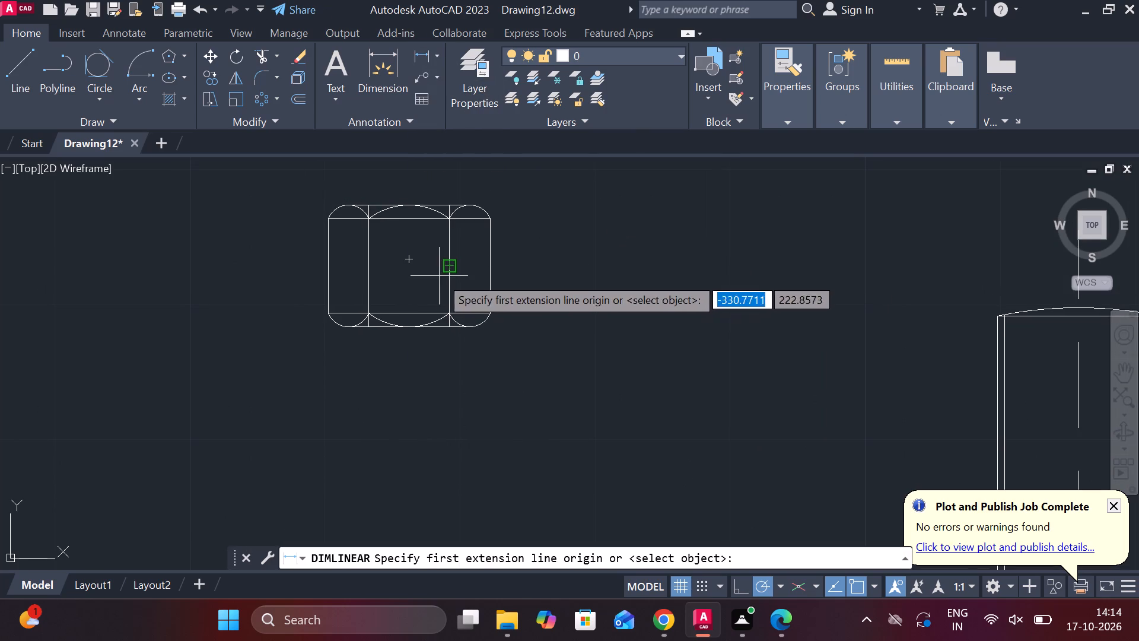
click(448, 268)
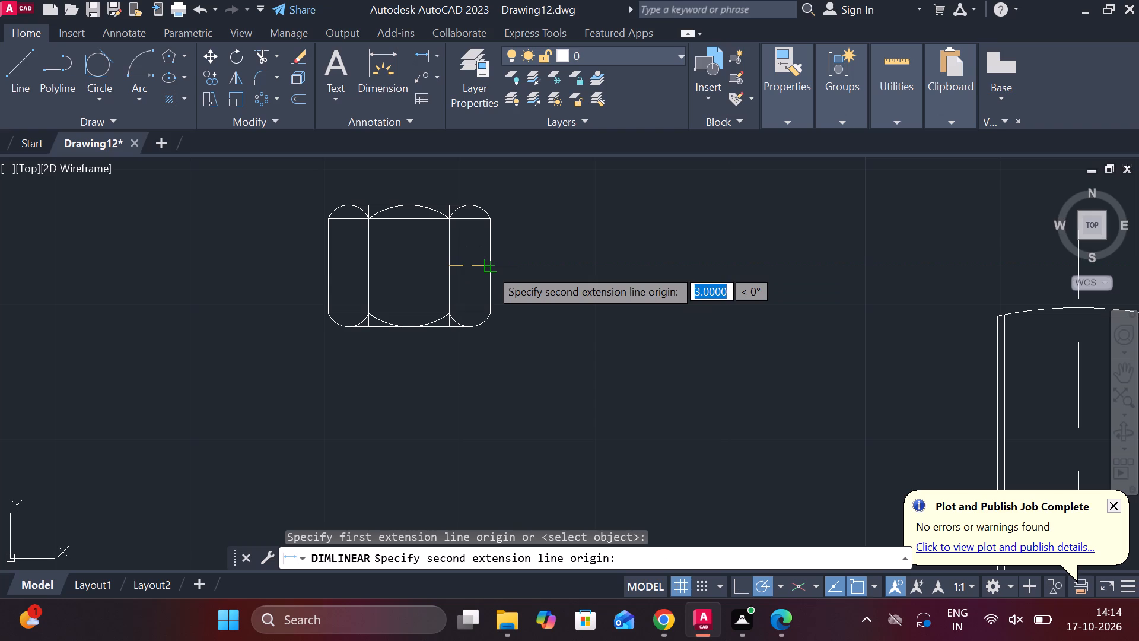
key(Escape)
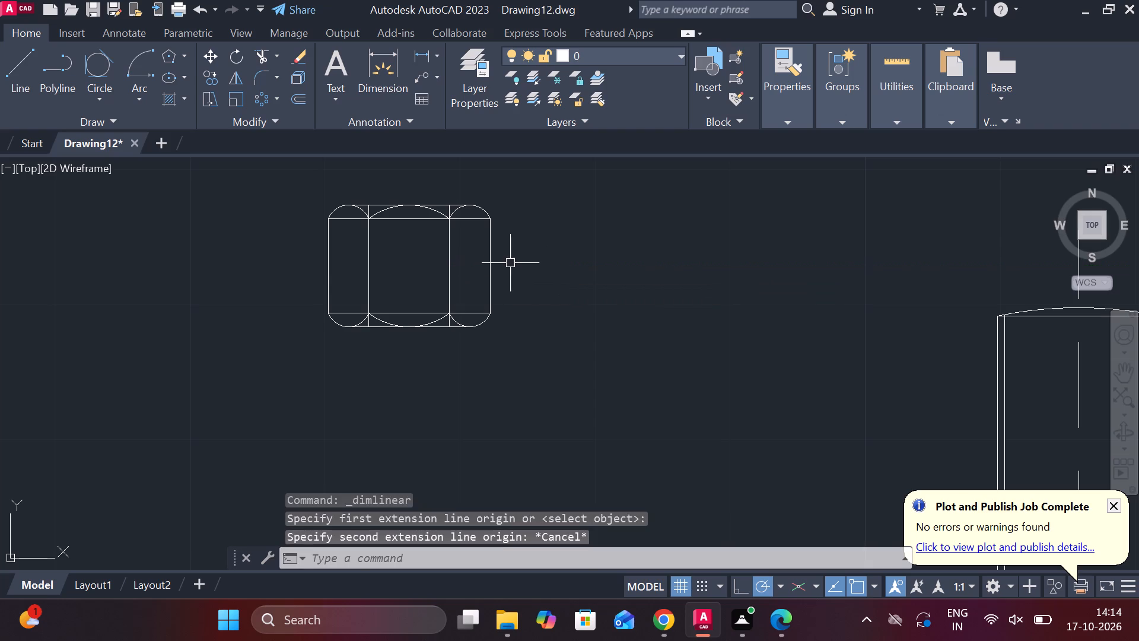
Join the two collinear segments of the moved locknut's right side edge into one line.
click(492, 256)
click(486, 288)
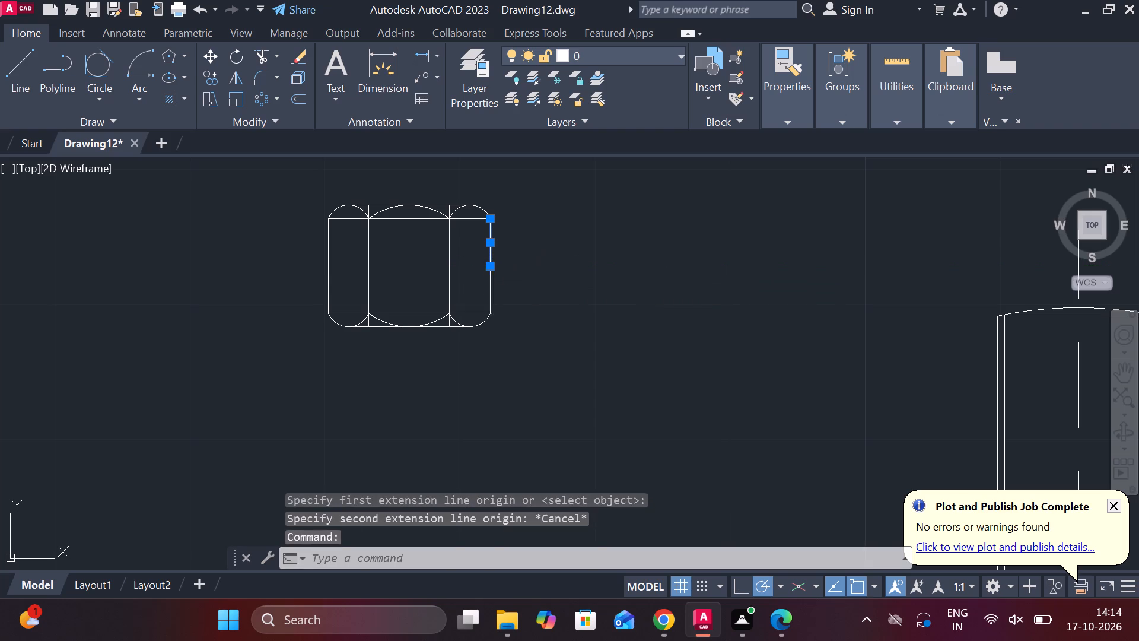
key(j)
key(Return)
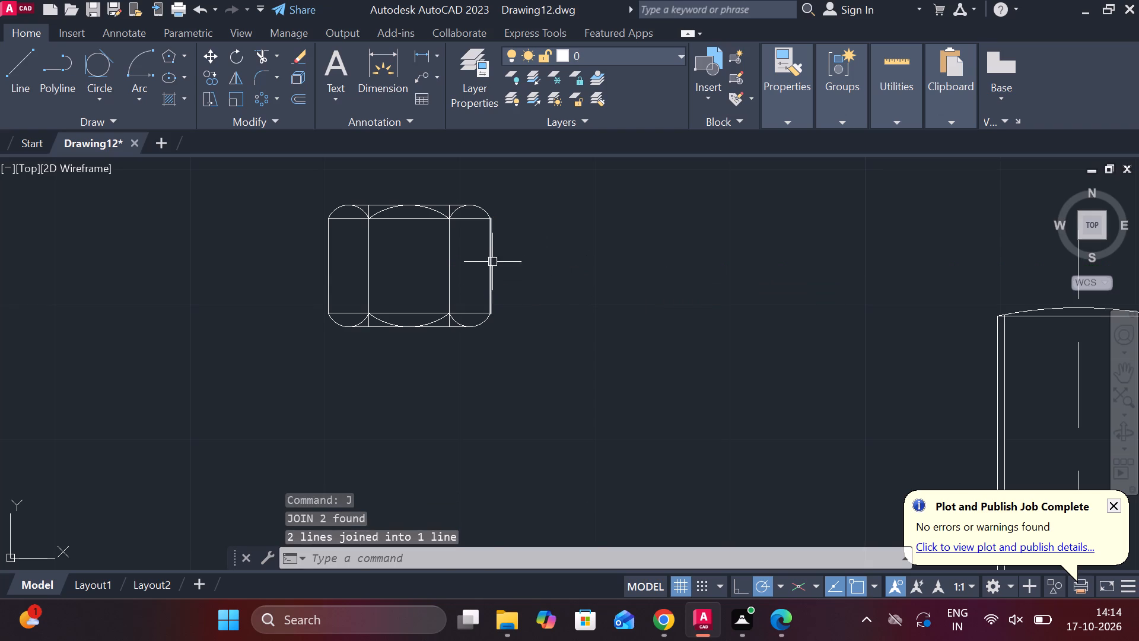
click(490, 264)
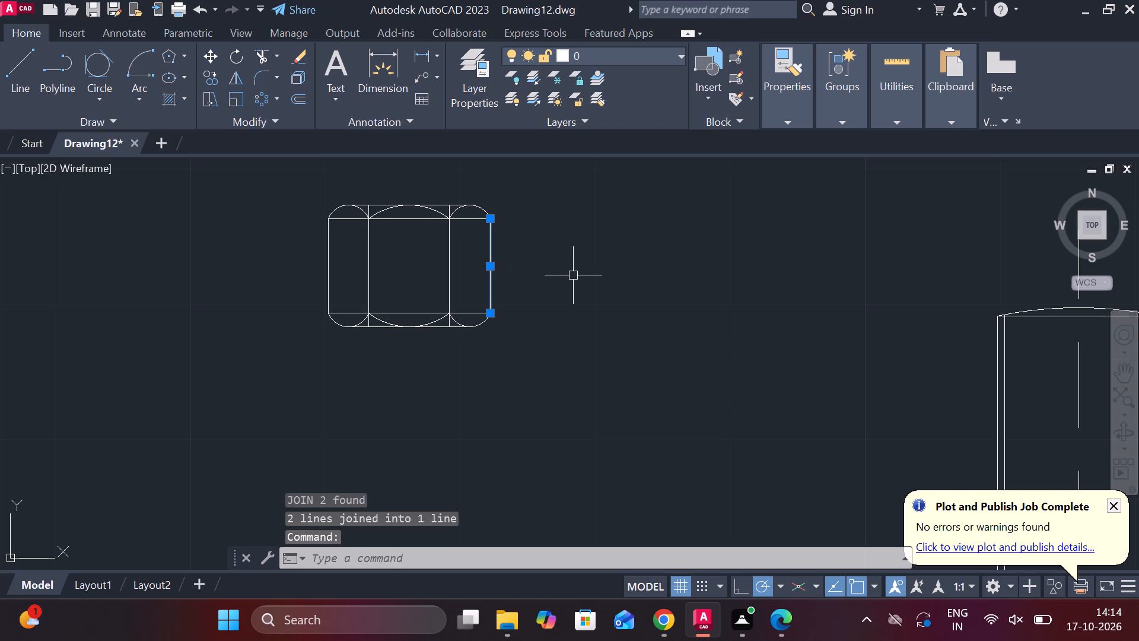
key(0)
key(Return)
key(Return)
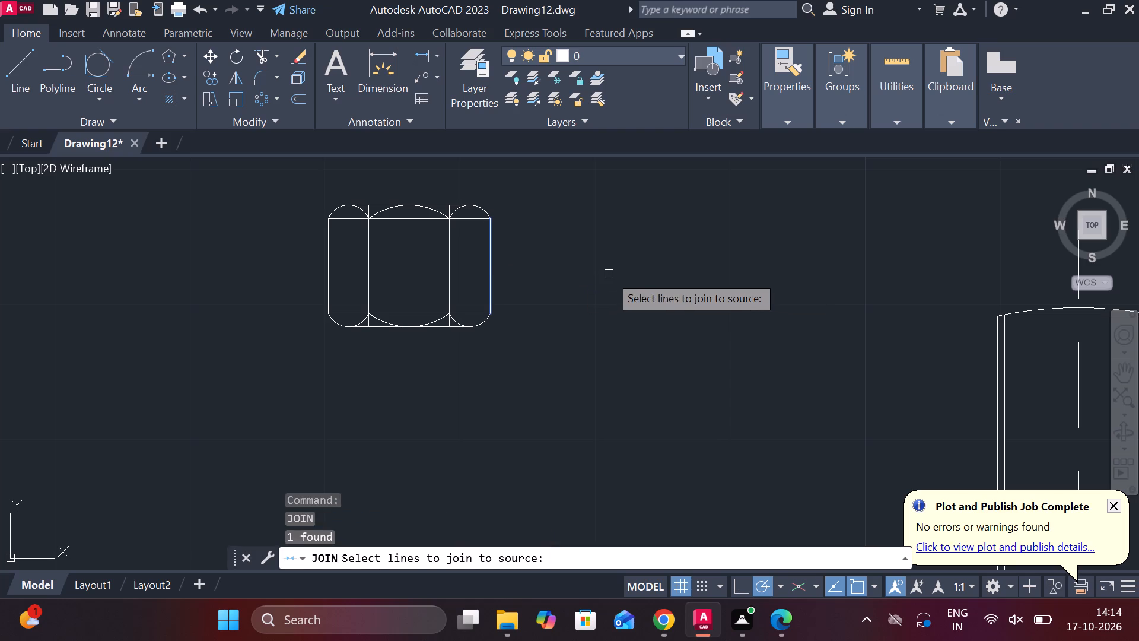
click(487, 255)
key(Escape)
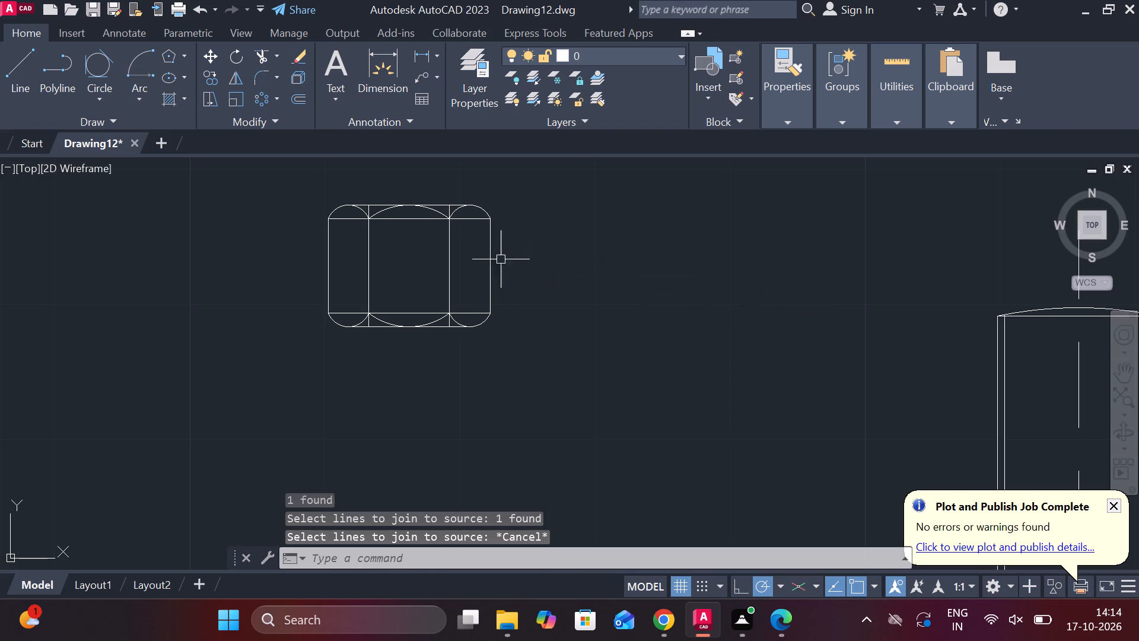
Move the locknut's joined right side edge 4.5 units horizontally outward, away from the locknut.
click(492, 261)
key(m)
key(Return)
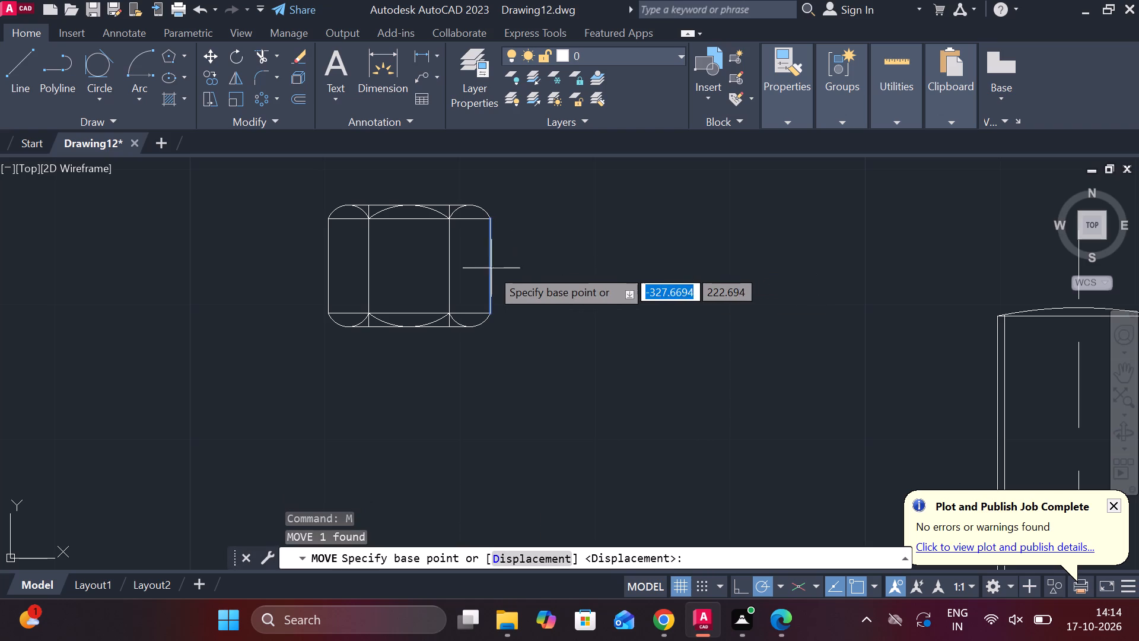
click(487, 265)
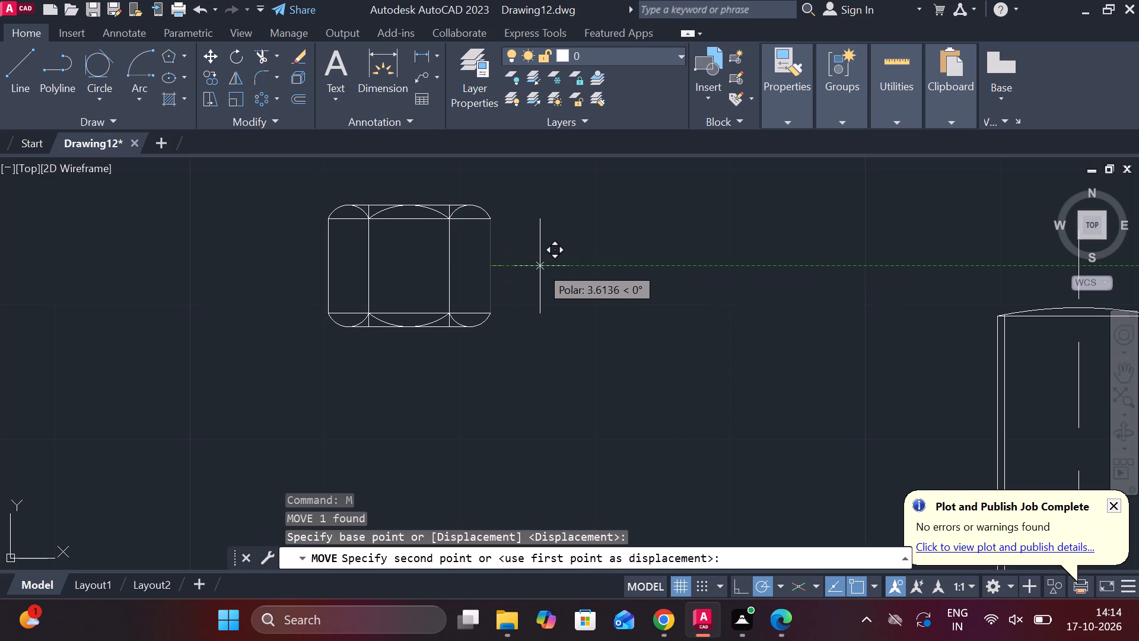
text(4.5)
key(Return)
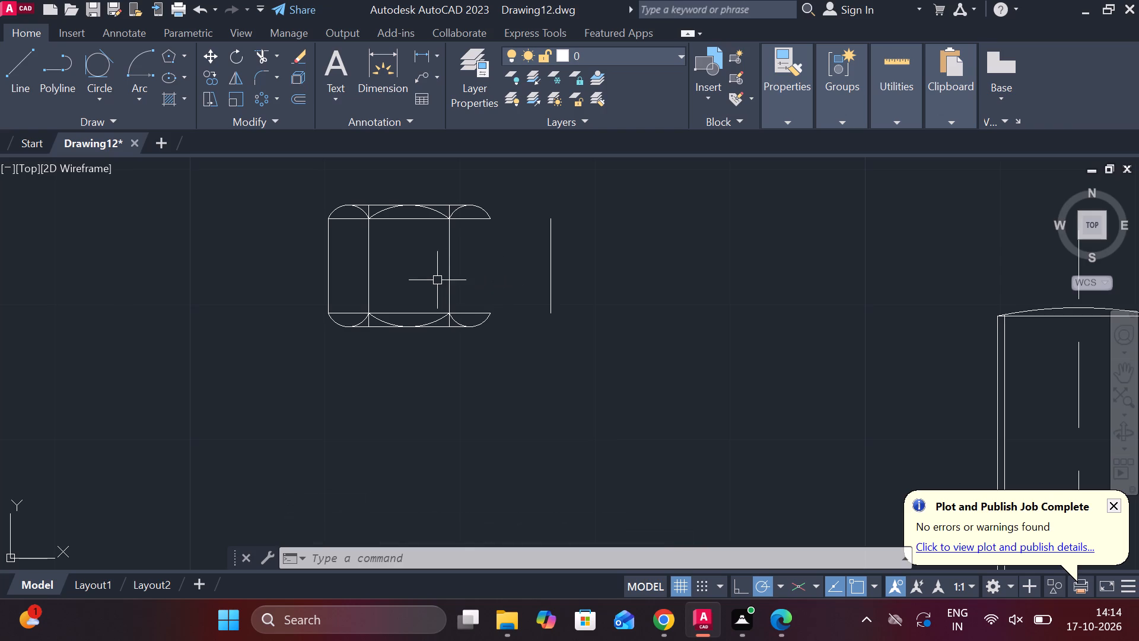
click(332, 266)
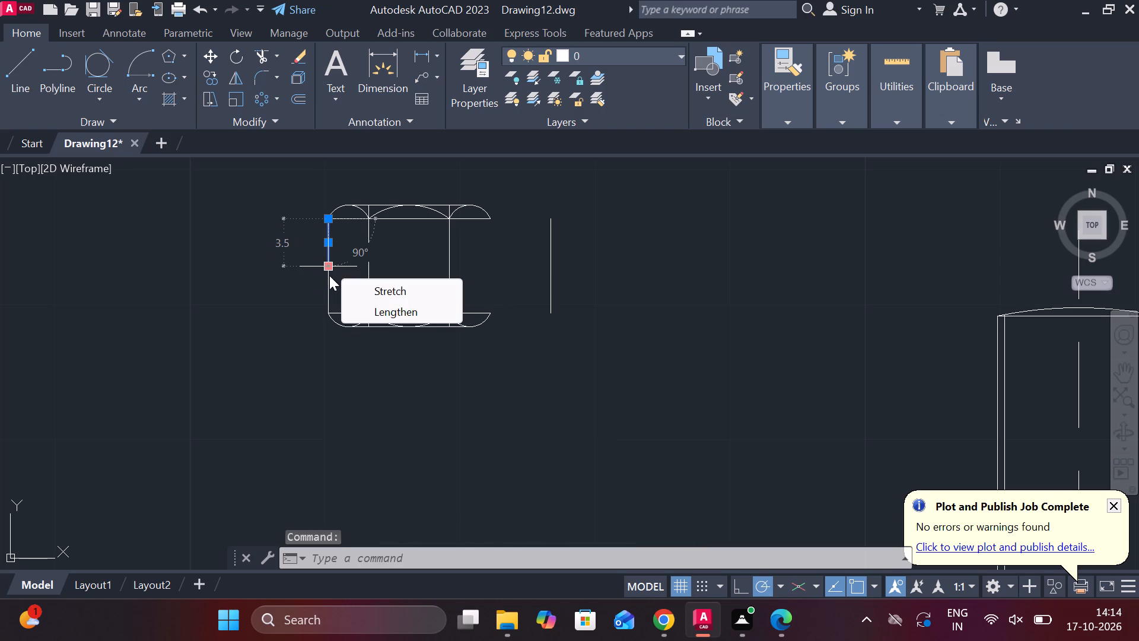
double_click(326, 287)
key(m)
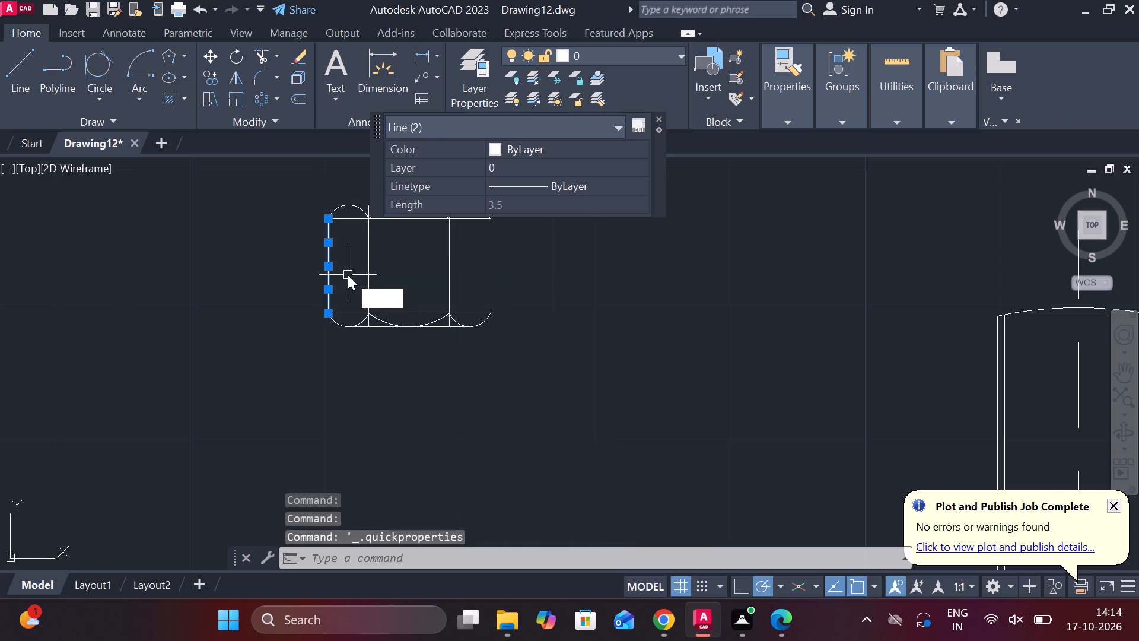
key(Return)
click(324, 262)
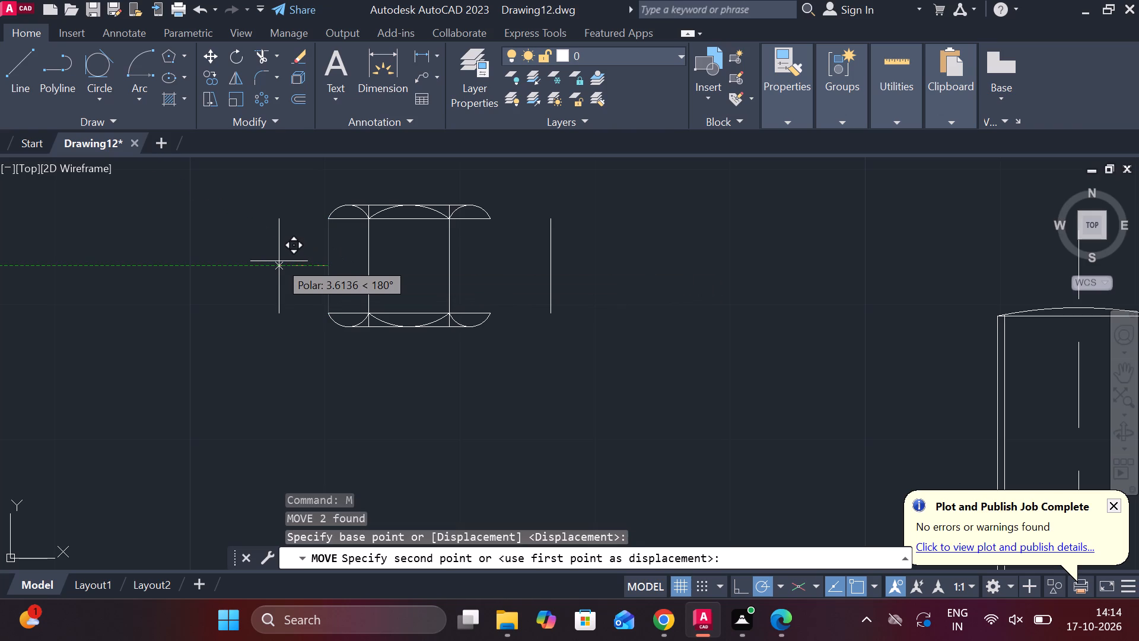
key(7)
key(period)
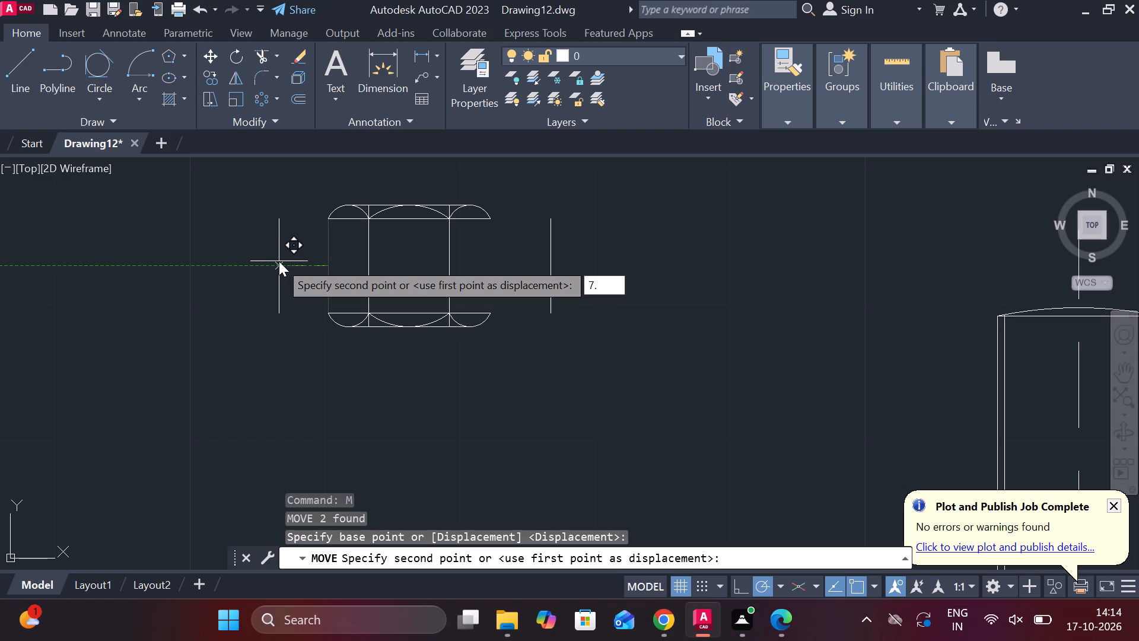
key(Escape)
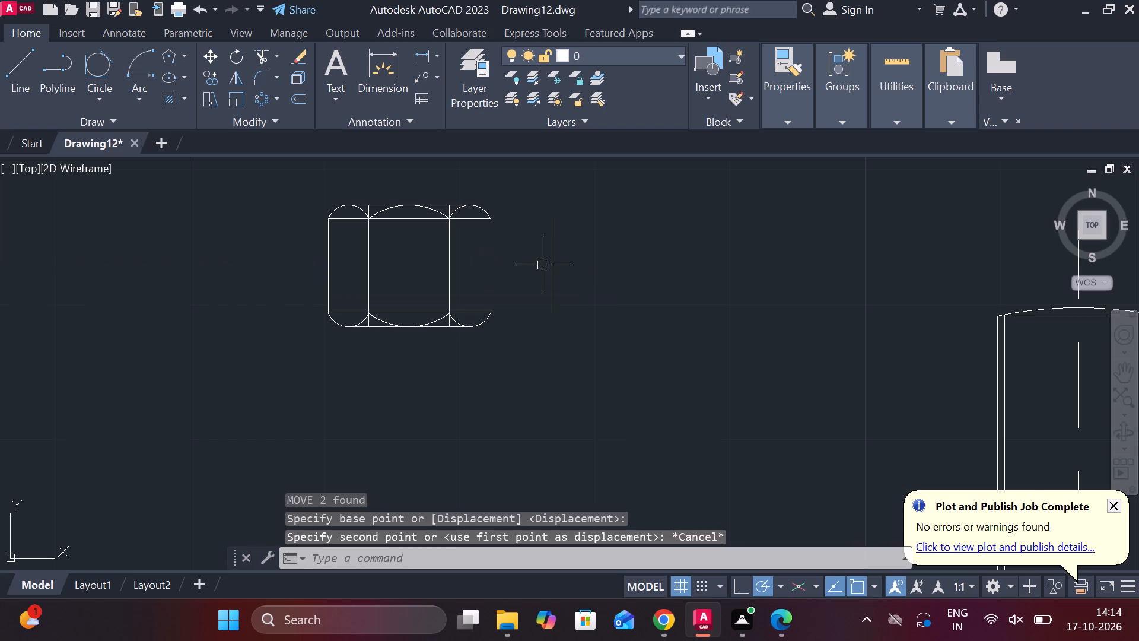
Undo the 4.5-unit move of the locknut's right side edge.
key(ctrl+z)
key(ctrl+z)
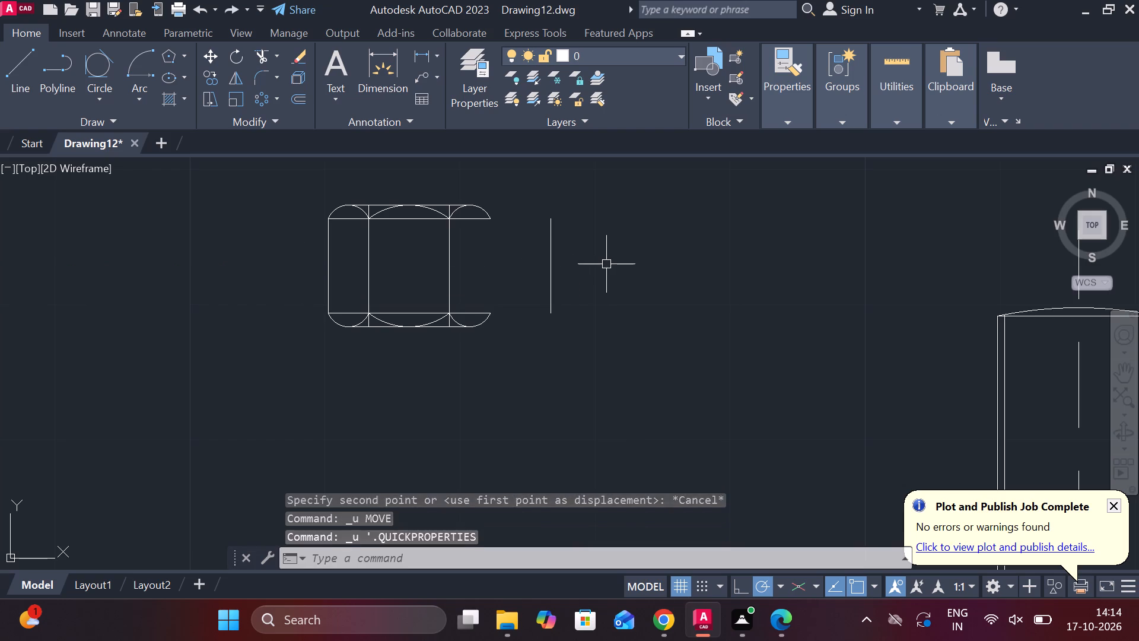
key(ctrl+z)
Move the locknut's right side edge 7 units horizontally outward, away from the locknut.
click(490, 260)
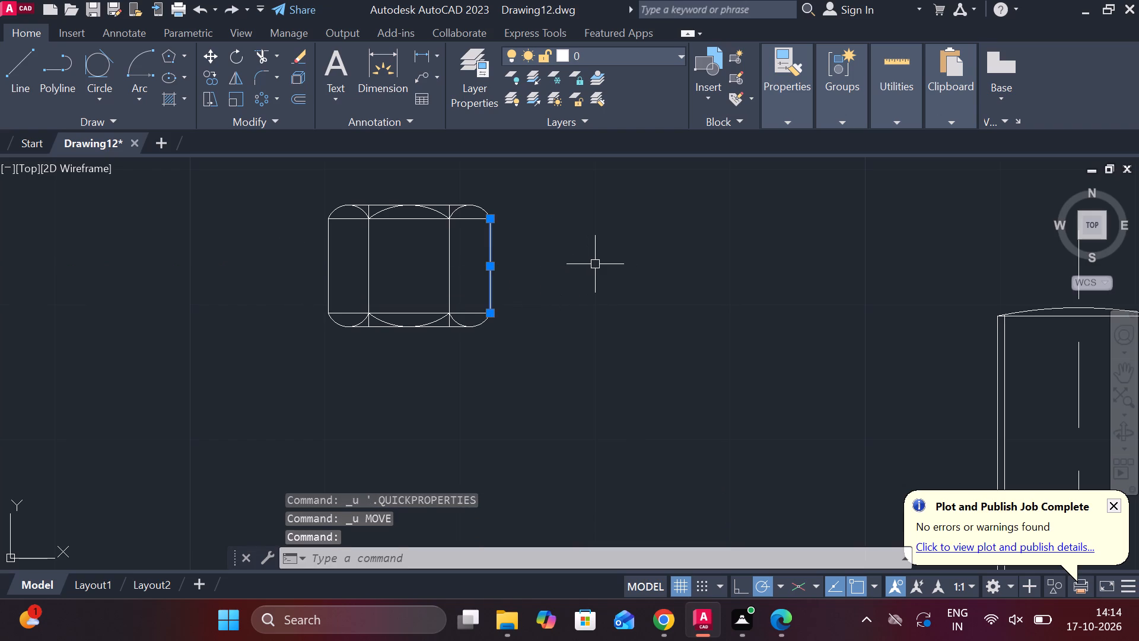
key(m)
key(Return)
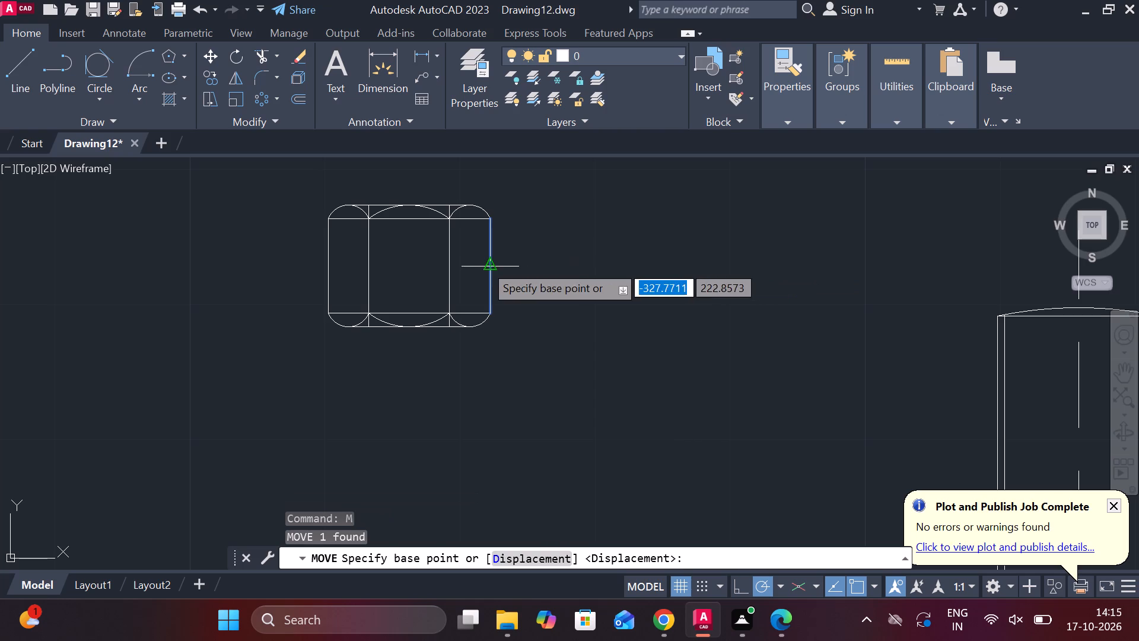
click(484, 264)
key(7)
key(Return)
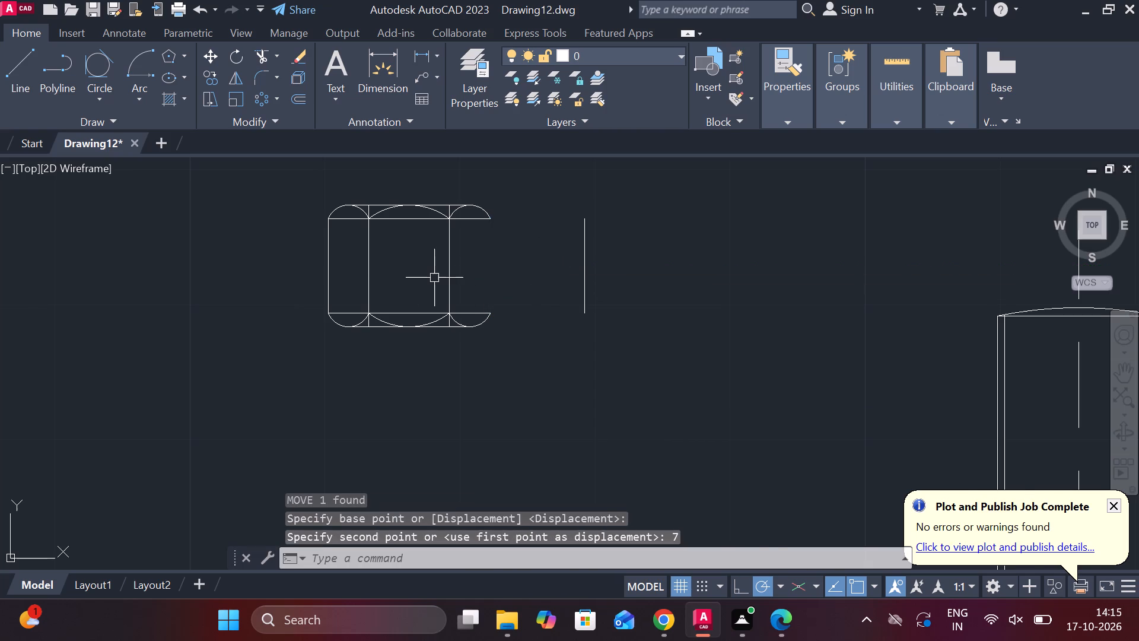
Join the two collinear segments of the locknut's left side edge into one line.
scroll(434, 278, down, 2)
scroll(434, 278, up, 1)
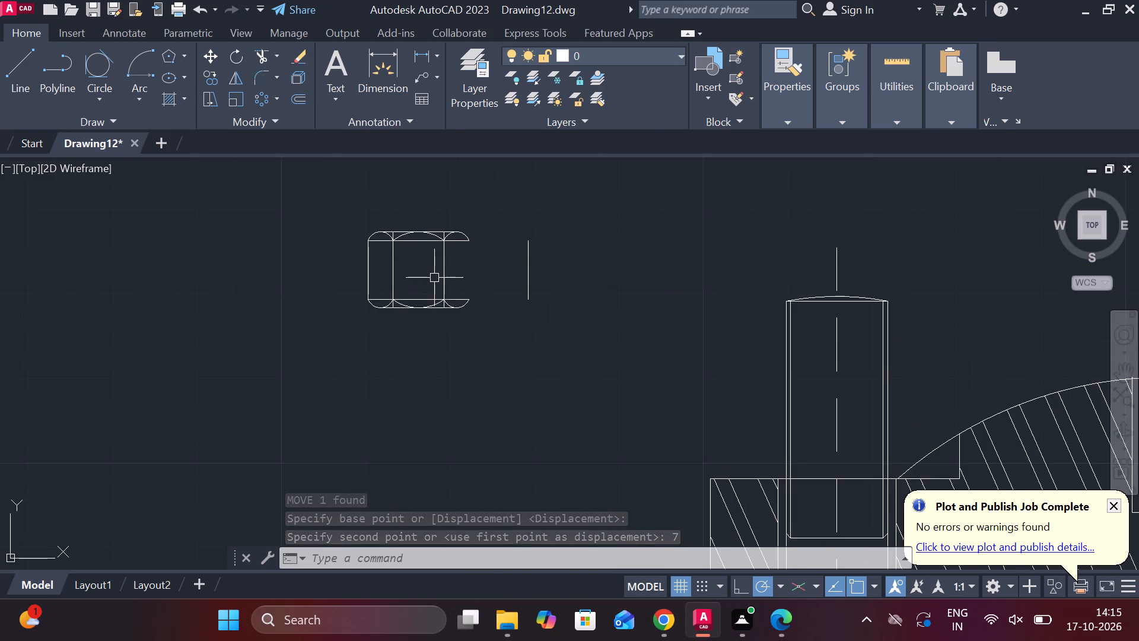
middle_drag(456, 283, 510, 316)
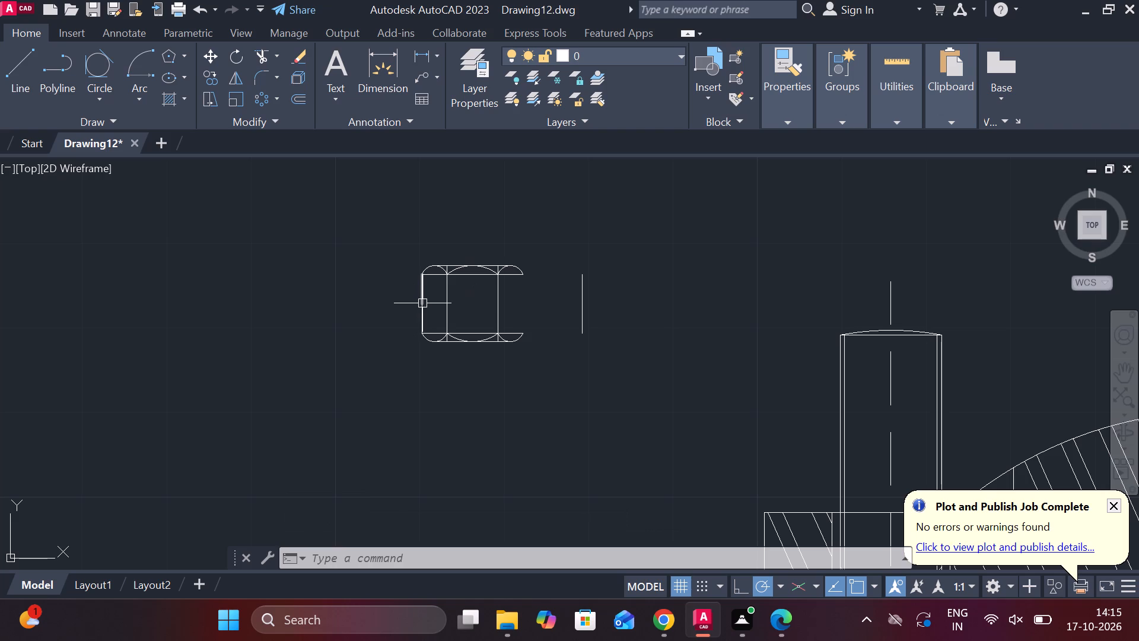
click(422, 303)
scroll(429, 299, up, 2)
click(408, 340)
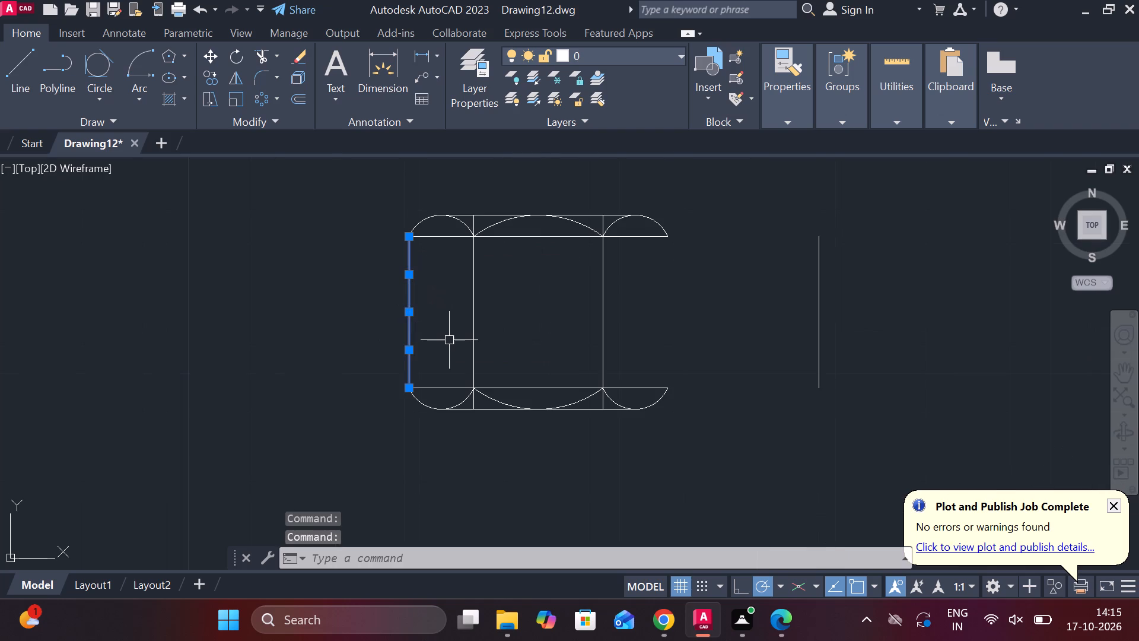
key(j)
key(Return)
Move the locknut's joined left side edge 7 units horizontally outward, away from the locknut.
click(408, 306)
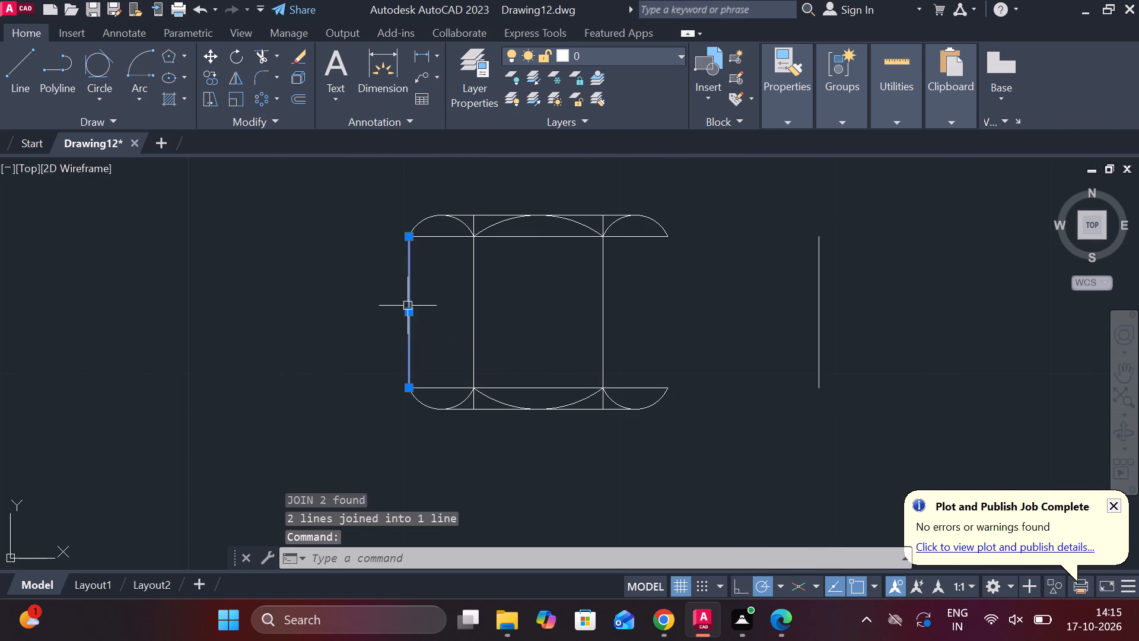
key(m)
key(Return)
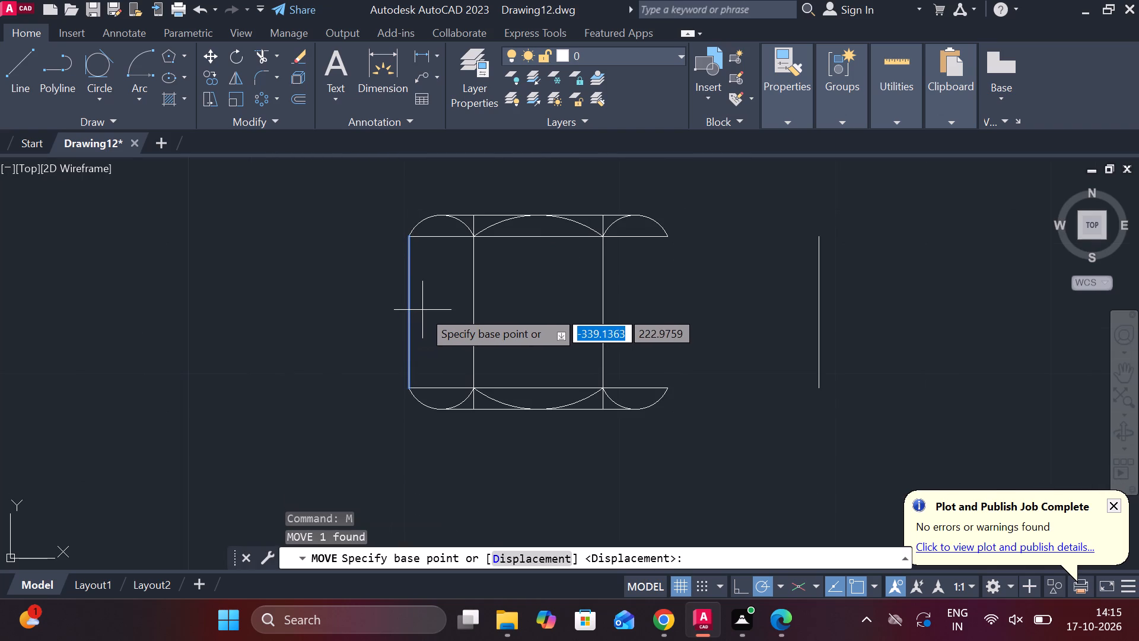
click(411, 315)
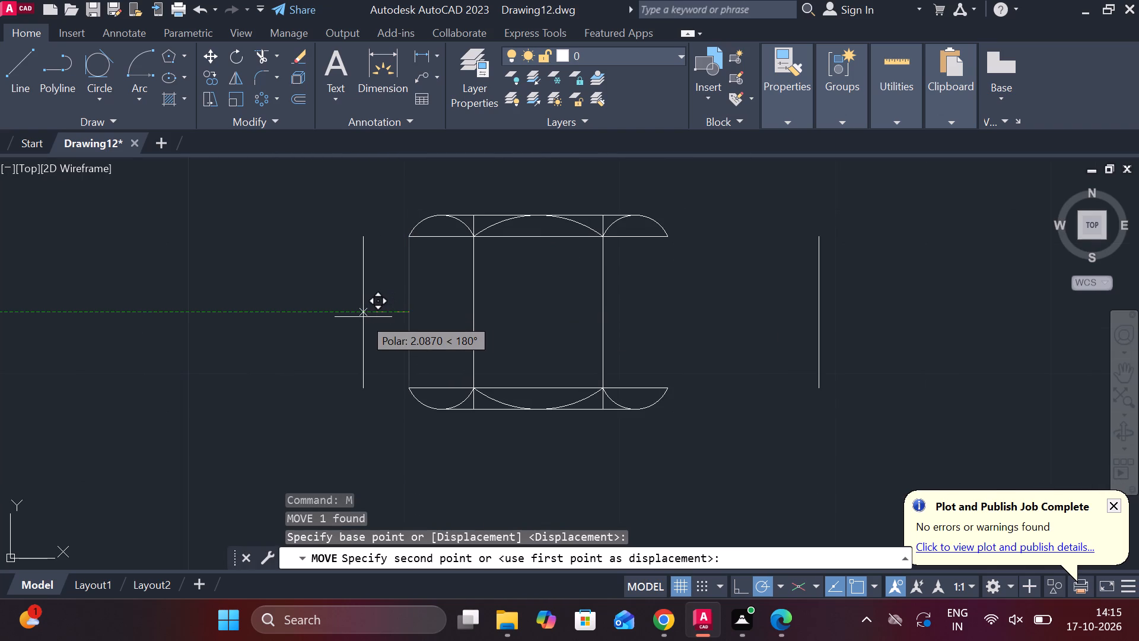
key(7)
key(Return)
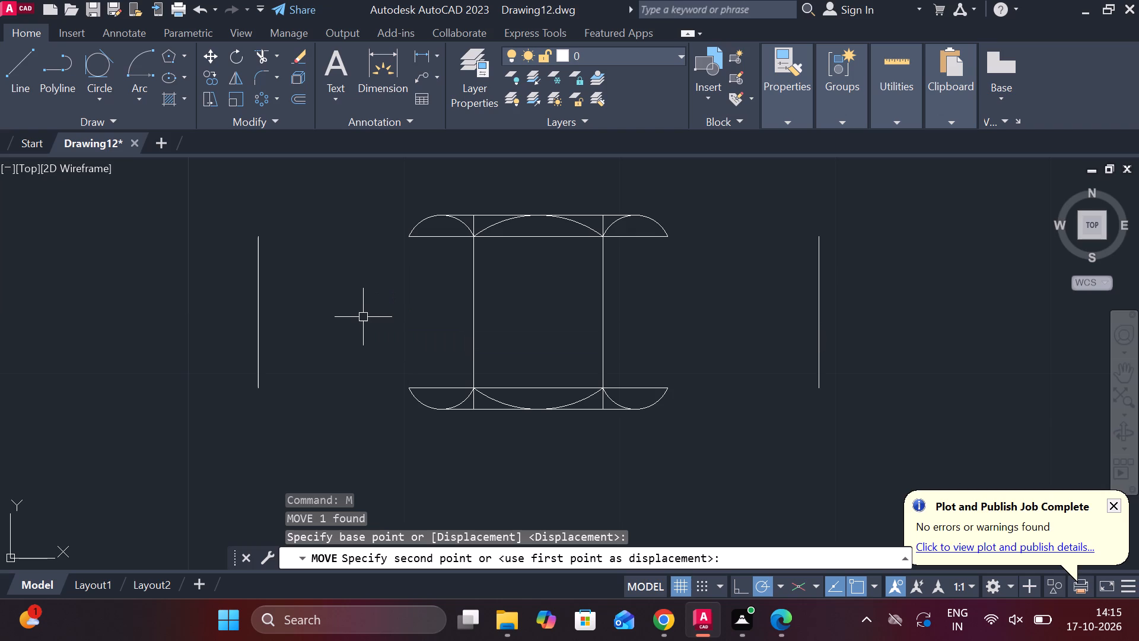
scroll(363, 317, down, 1)
middle_drag(371, 318, 445, 326)
key(Escape)
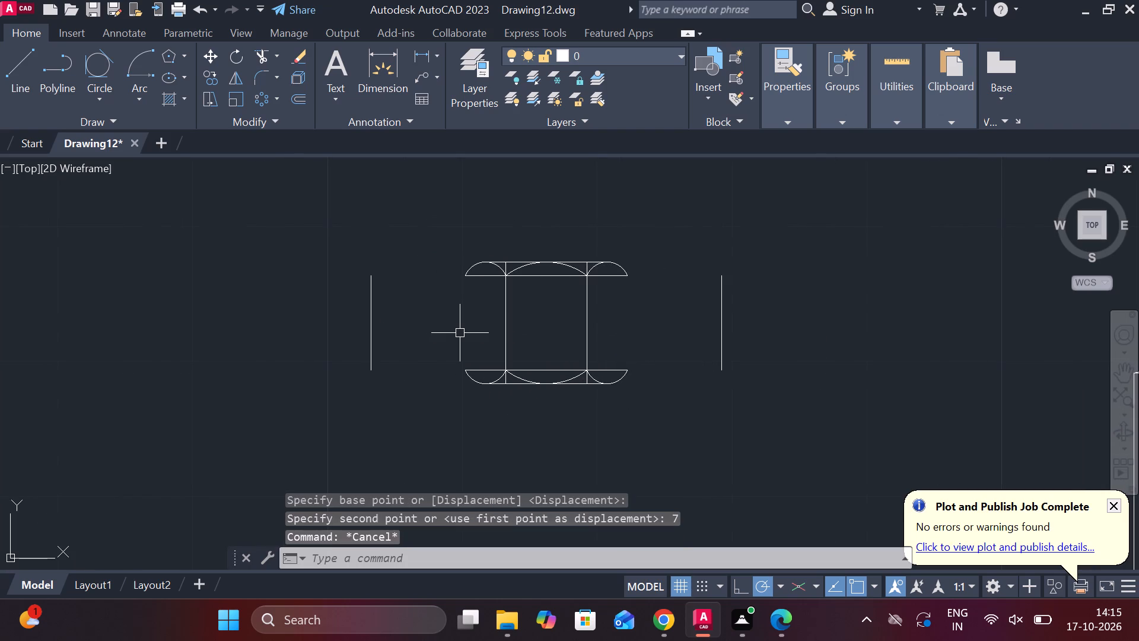
Draw a 7-unit horizontal line from the locknut's lower-left chamfer corner to the bottom end of the shifted left edge.
key(l)
key(Return)
click(471, 368)
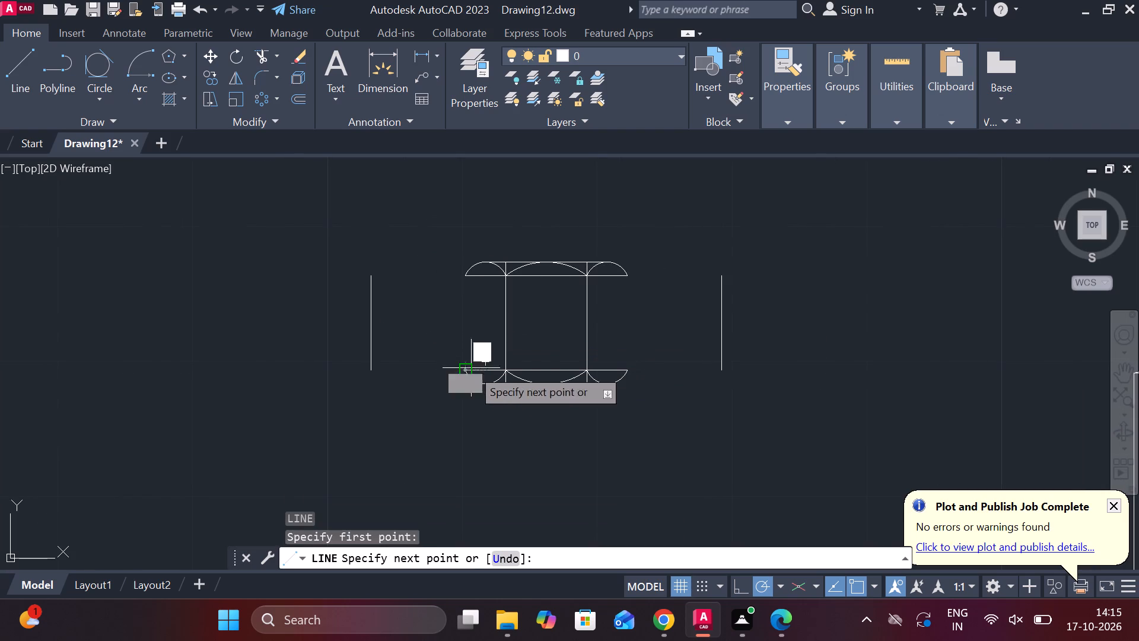
click(367, 369)
key(Escape)
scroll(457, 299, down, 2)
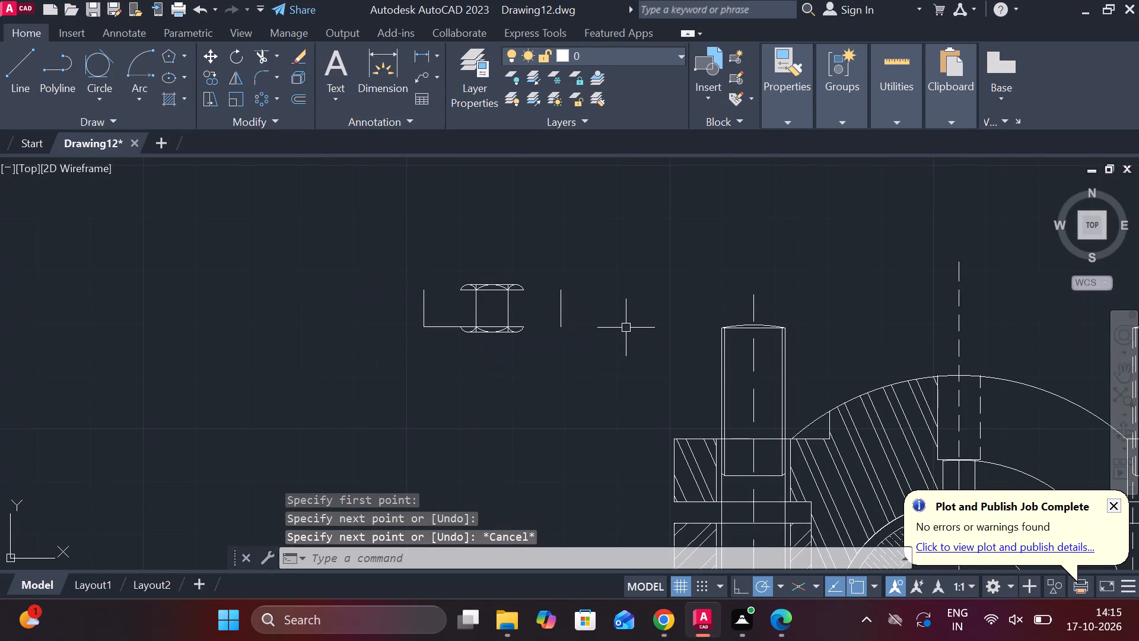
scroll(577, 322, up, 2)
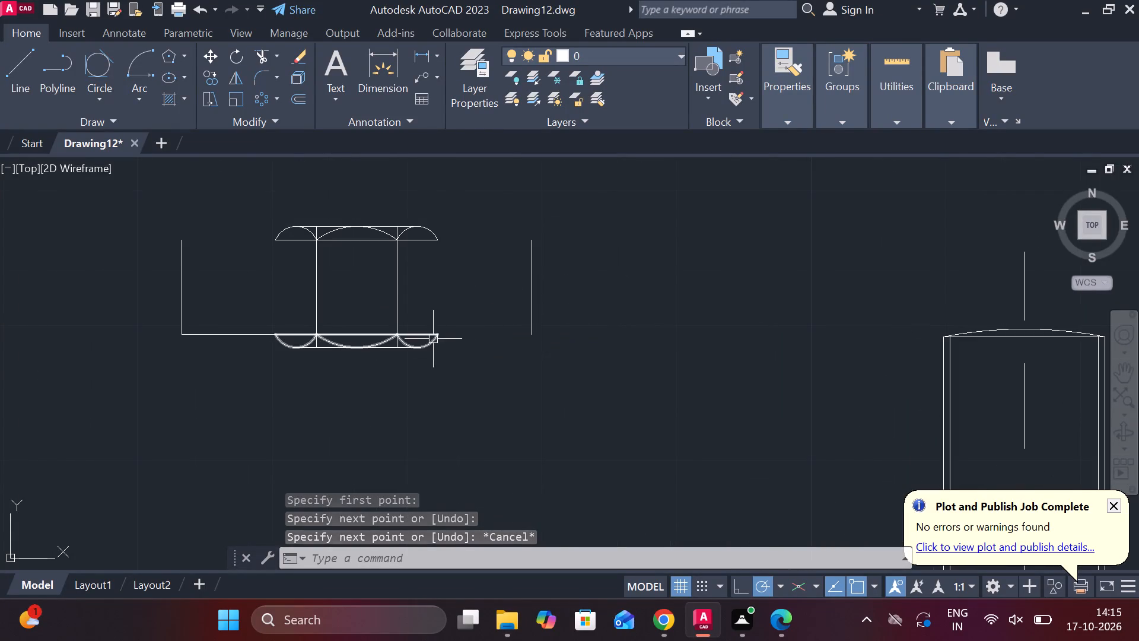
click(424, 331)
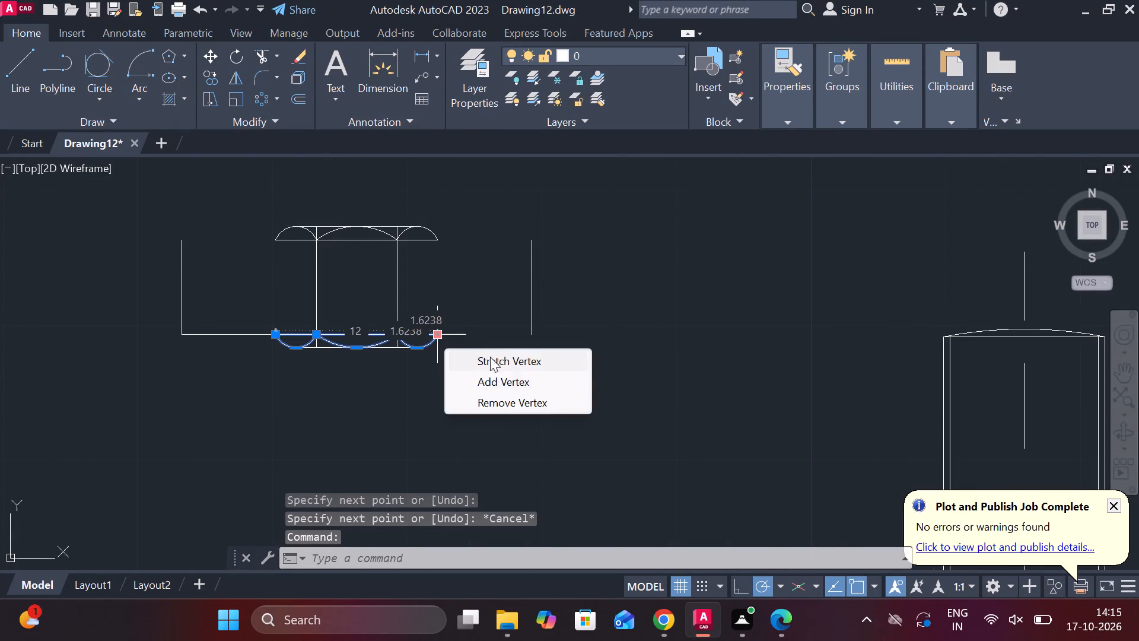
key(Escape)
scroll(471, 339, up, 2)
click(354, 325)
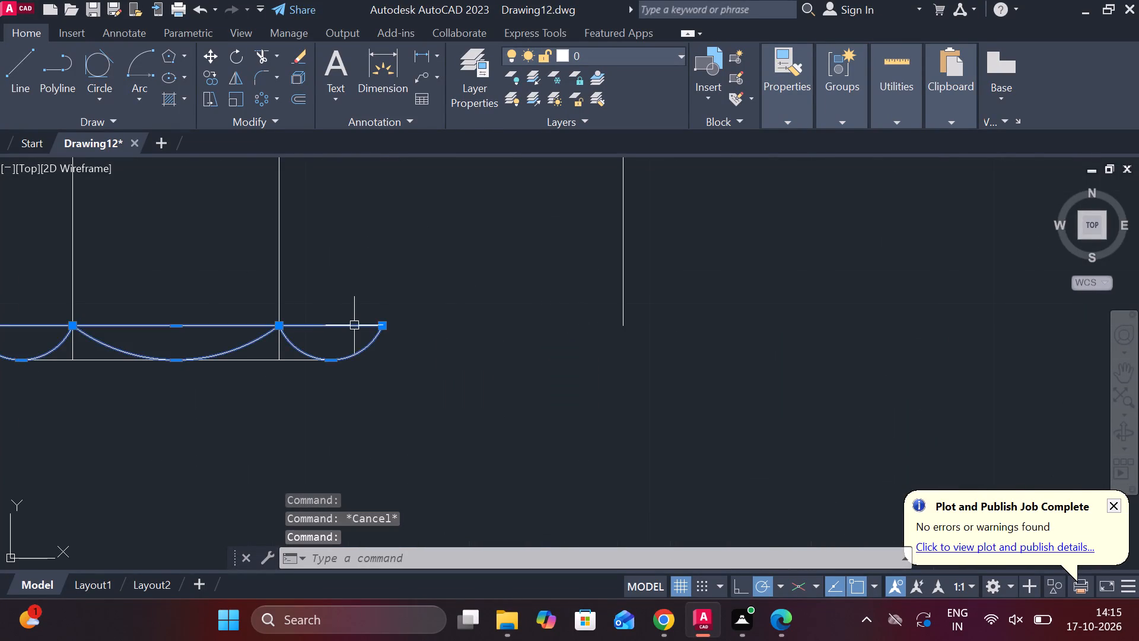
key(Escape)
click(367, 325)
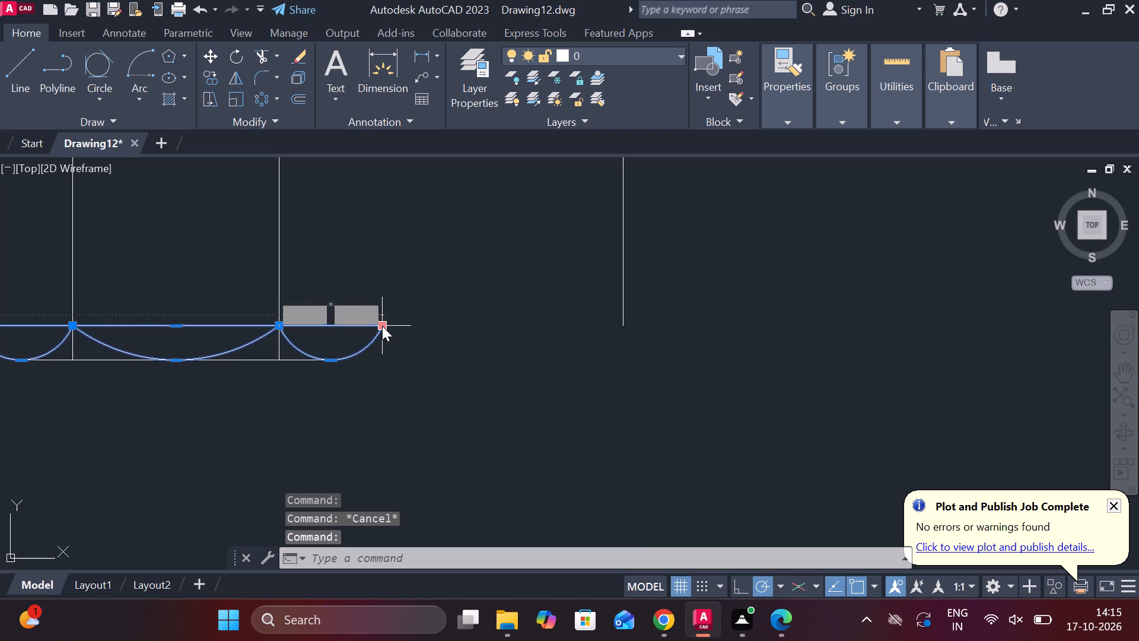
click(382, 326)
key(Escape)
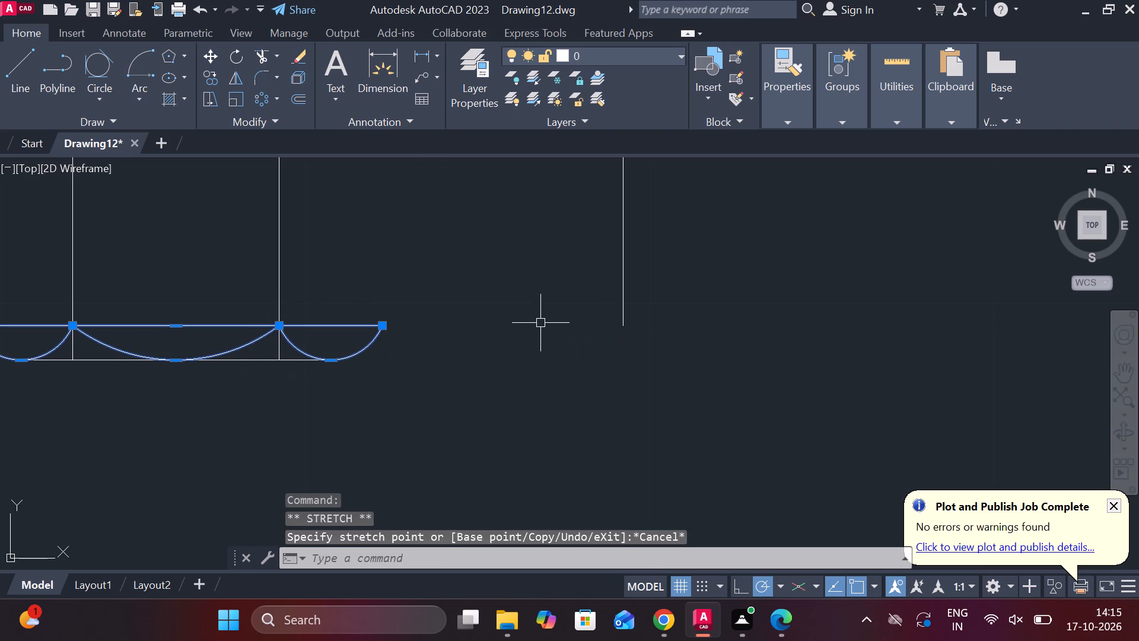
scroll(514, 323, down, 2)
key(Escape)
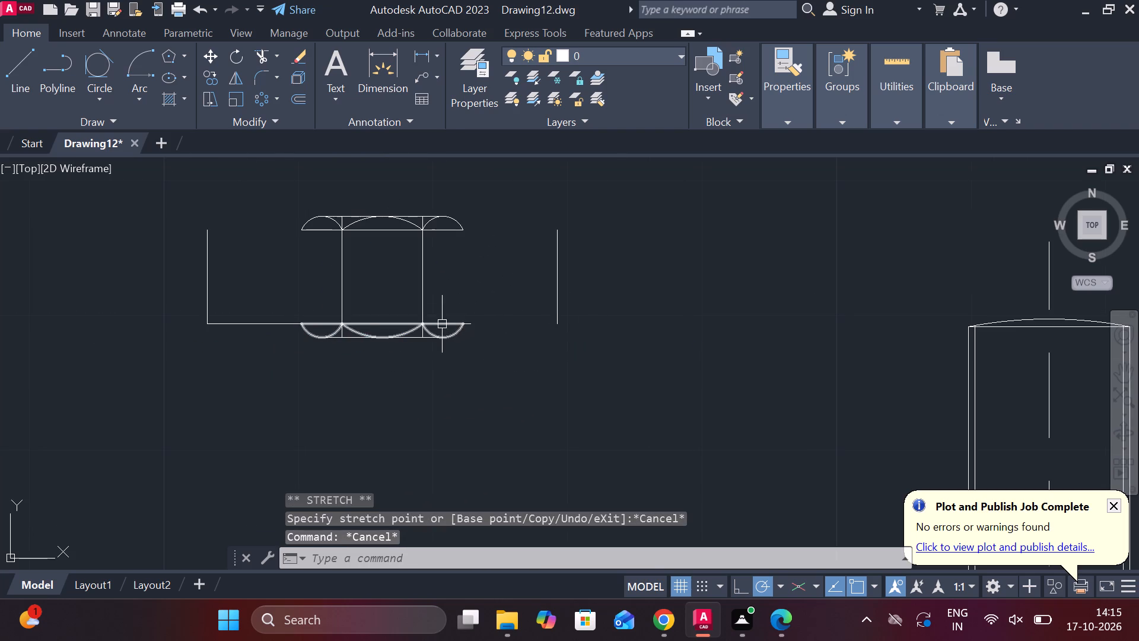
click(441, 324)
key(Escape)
Draw a 7-unit horizontal line joining the bottom end of the shifted right edge to the locknut's lower-right chamfer corner.
key(l)
key(Return)
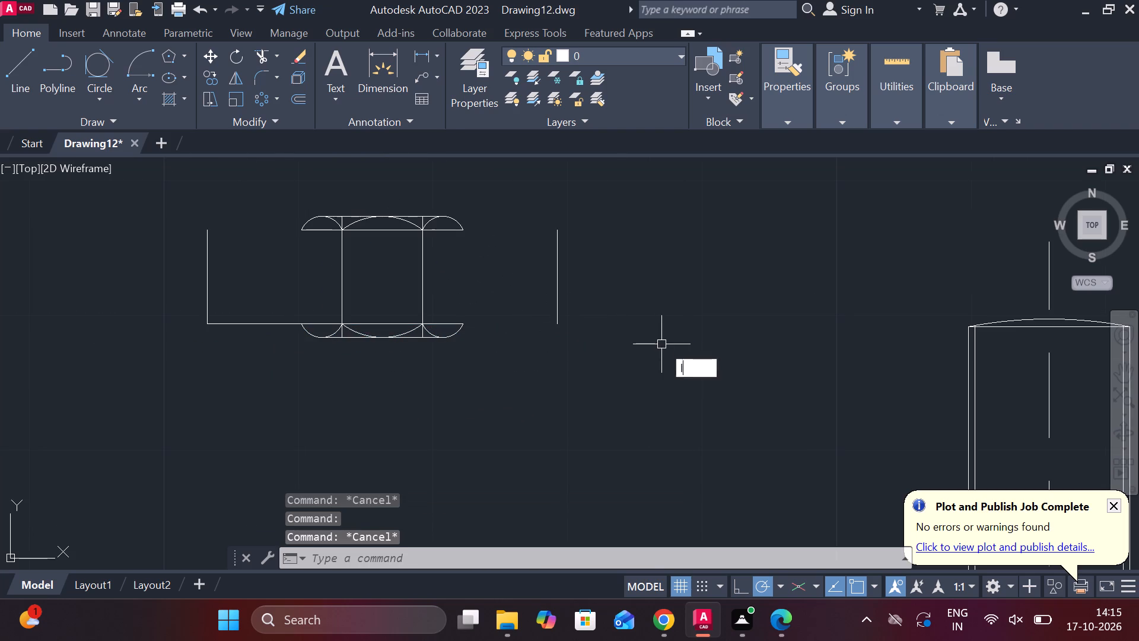
click(560, 323)
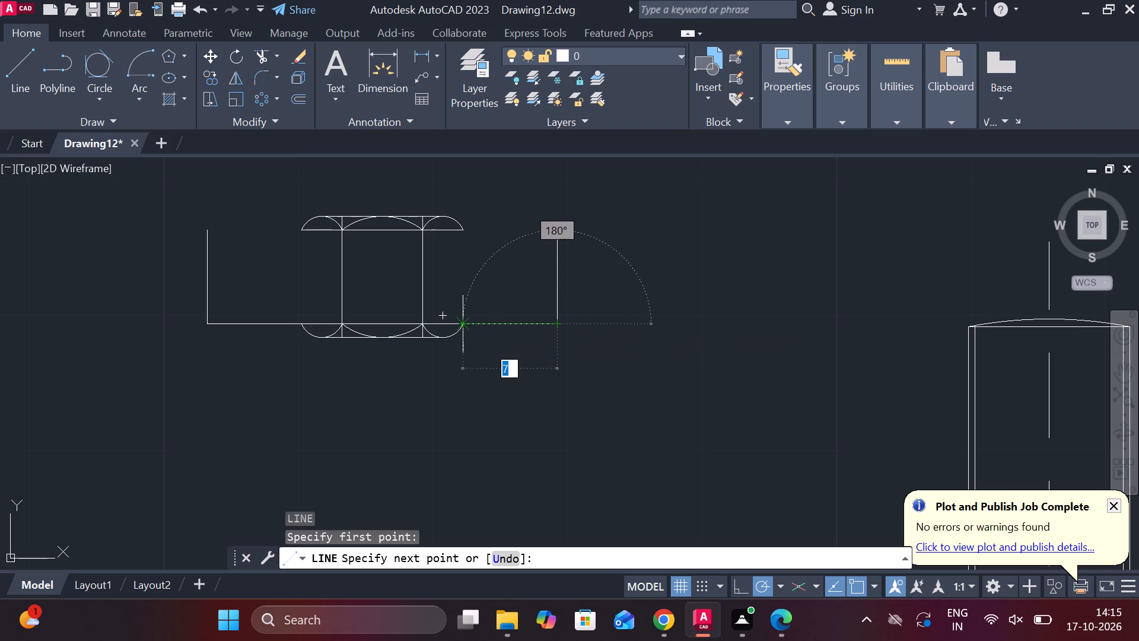
click(468, 323)
key(Escape)
scroll(533, 275, down, 1)
middle_click(590, 283)
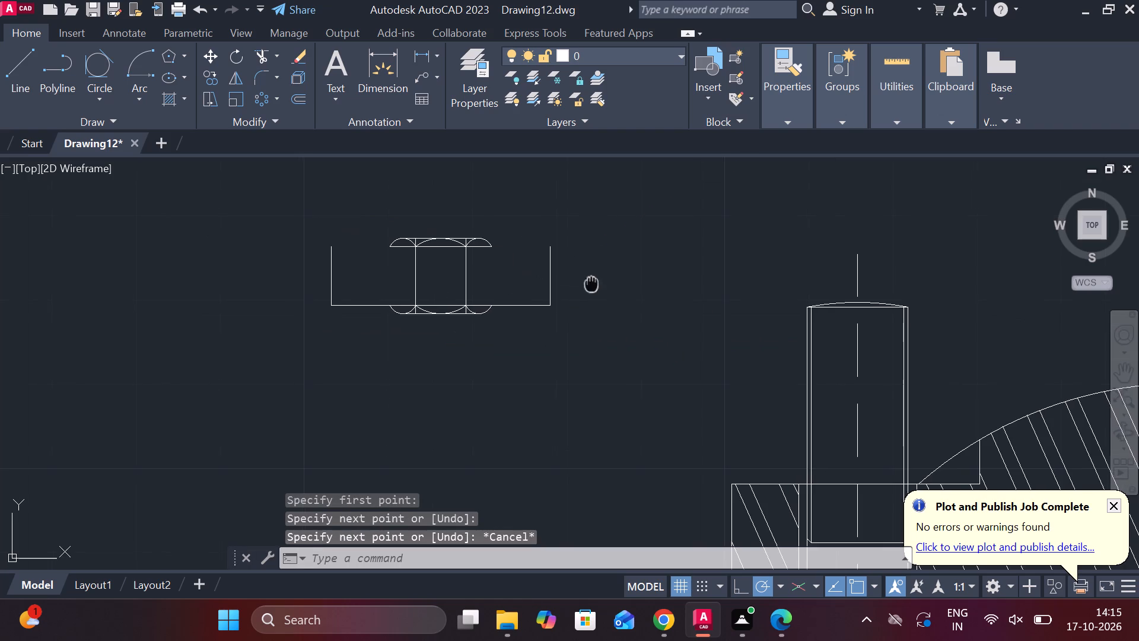
Draw two 7-unit horizontal lines from the locknut's upper chamfer corners to the top ends of the shifted side edges.
key(l)
key(Return)
scroll(520, 242, up, 2)
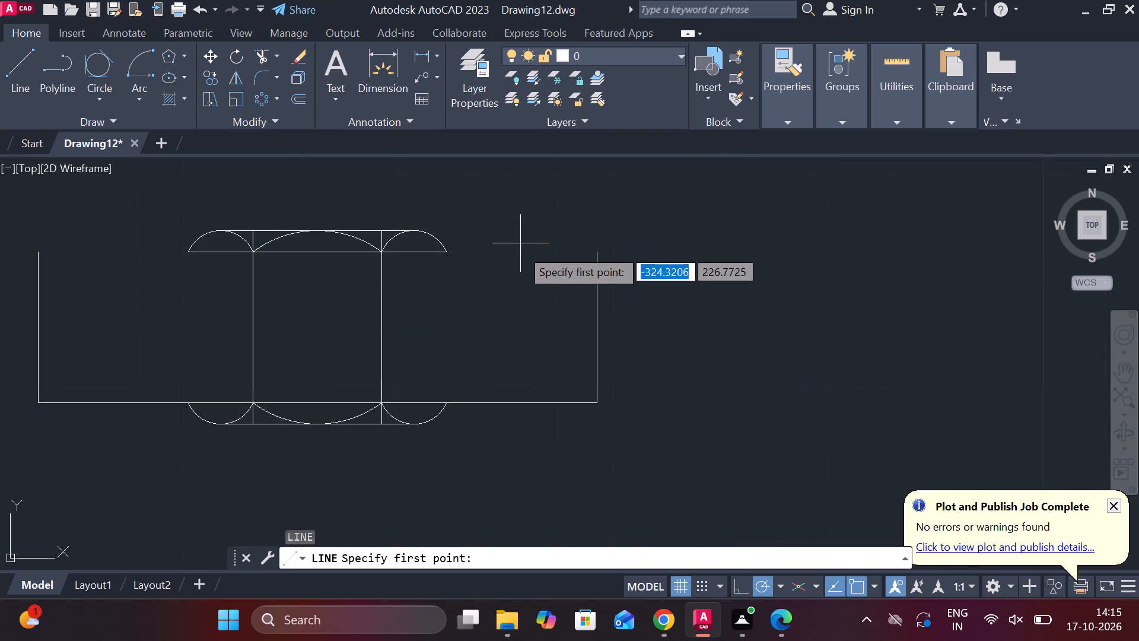
click(447, 252)
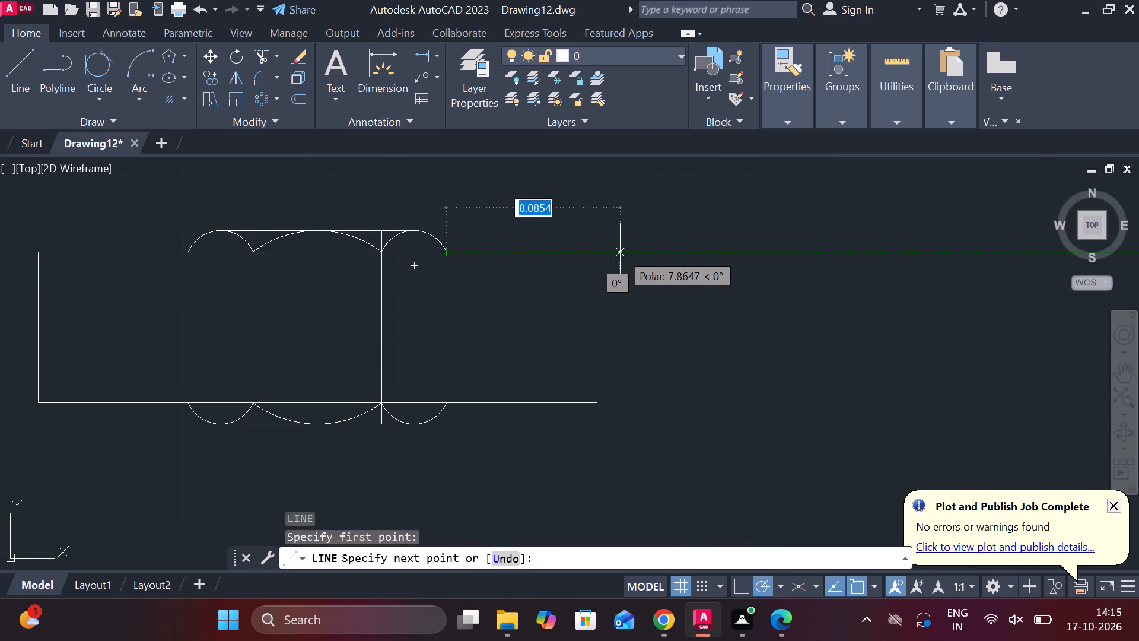
click(599, 253)
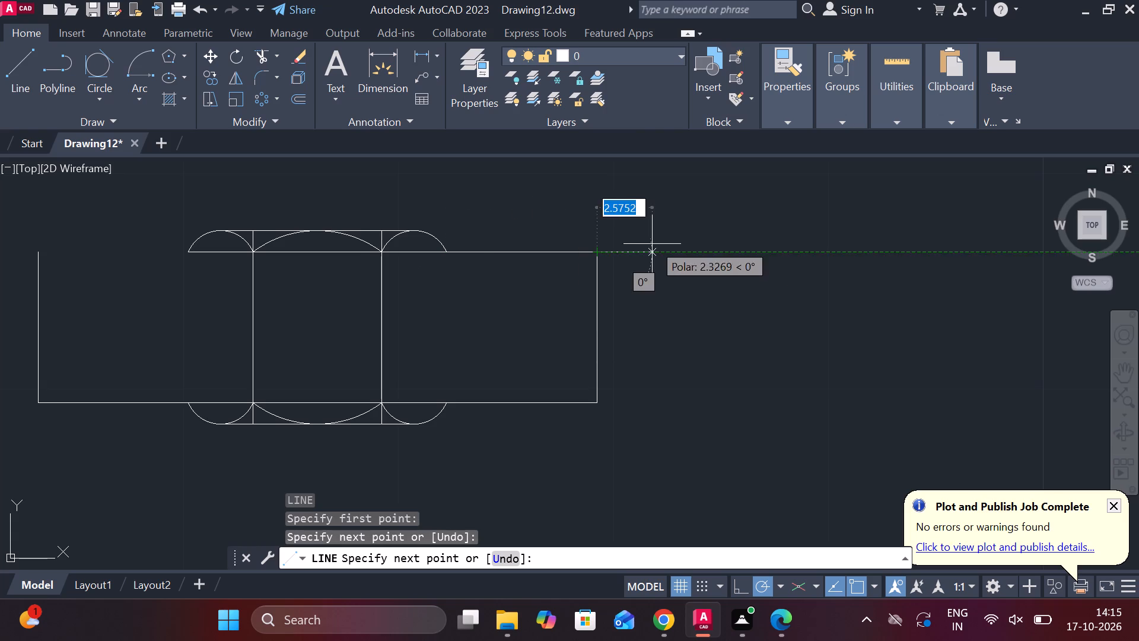
scroll(653, 243, down, 1)
middle_drag(674, 249, 754, 262)
key(Escape)
key(space)
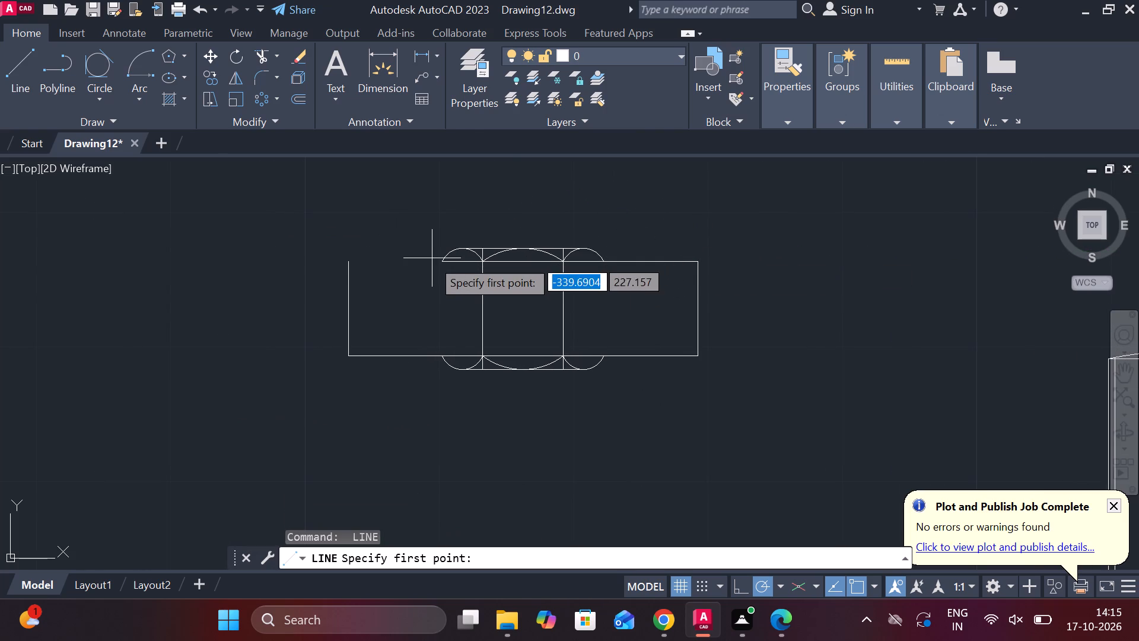
click(434, 260)
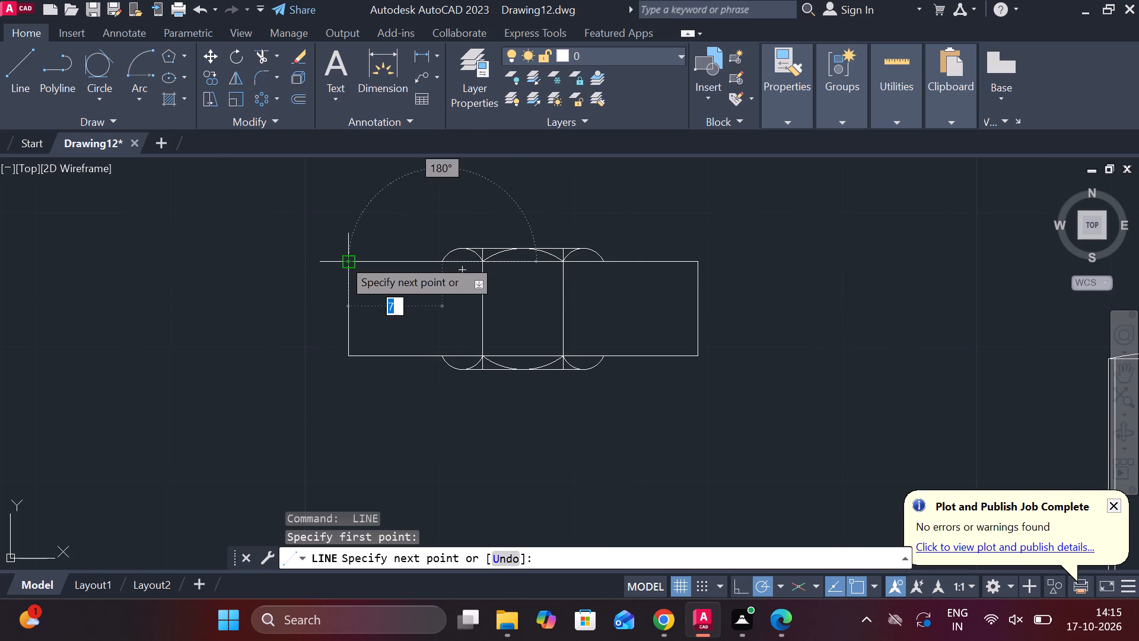
click(342, 258)
key(Escape)
scroll(465, 229, up, 1)
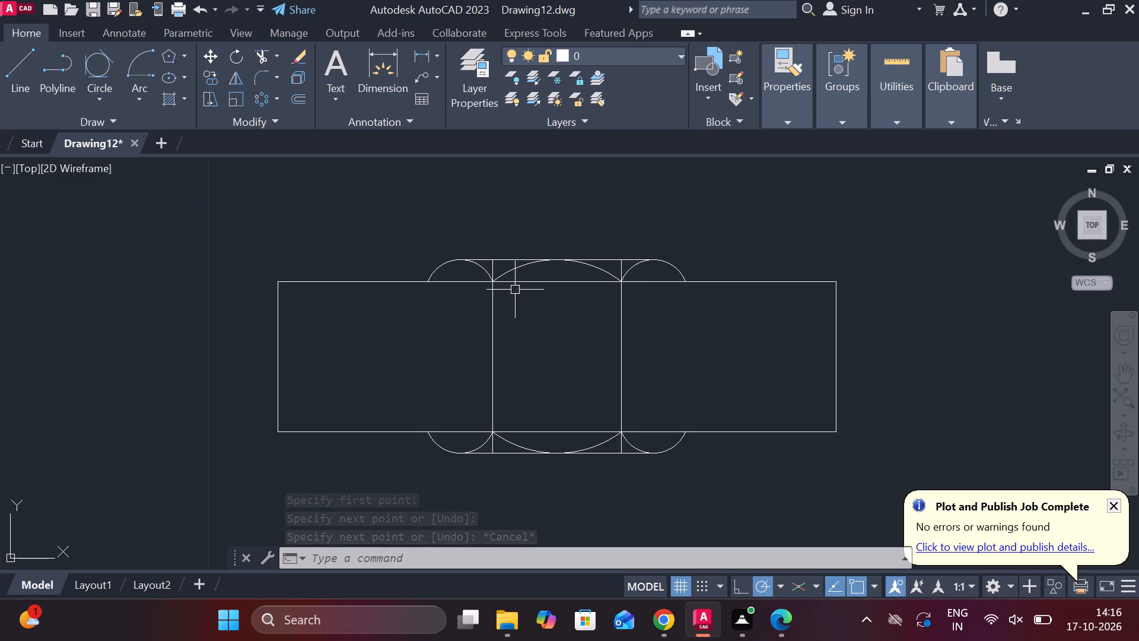
Move the whole locknut by its bottom midpoint to a clear spot in the empty area beside the left bolt.
scroll(515, 290, down, 3)
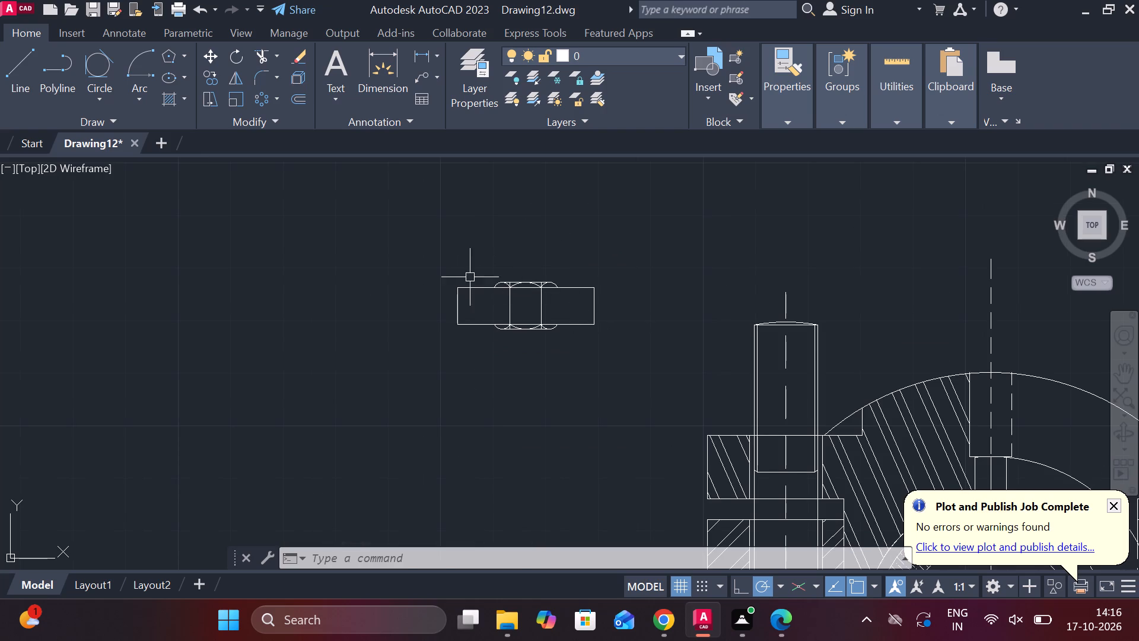
click(439, 269)
click(632, 359)
key(m)
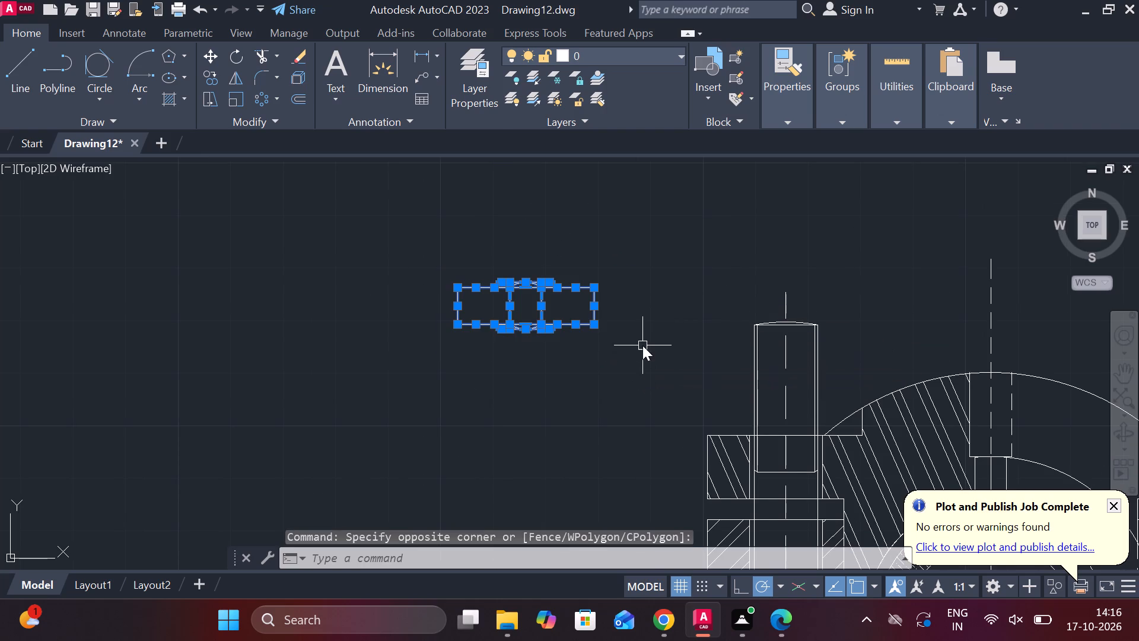
key(Return)
scroll(539, 337, up, 1)
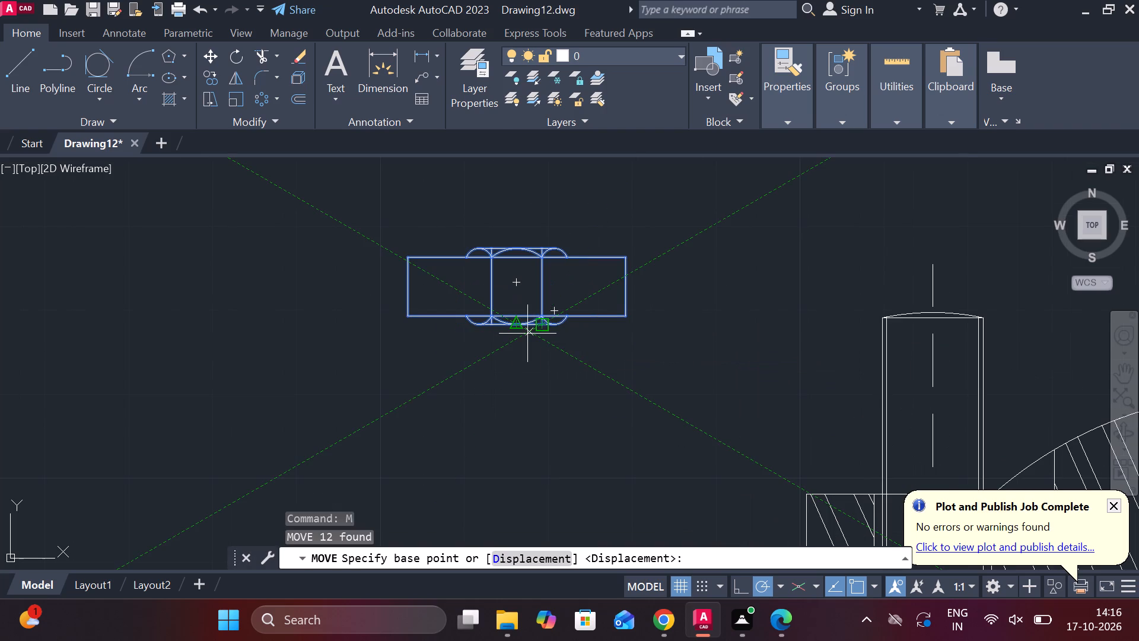
scroll(511, 327, up, 3)
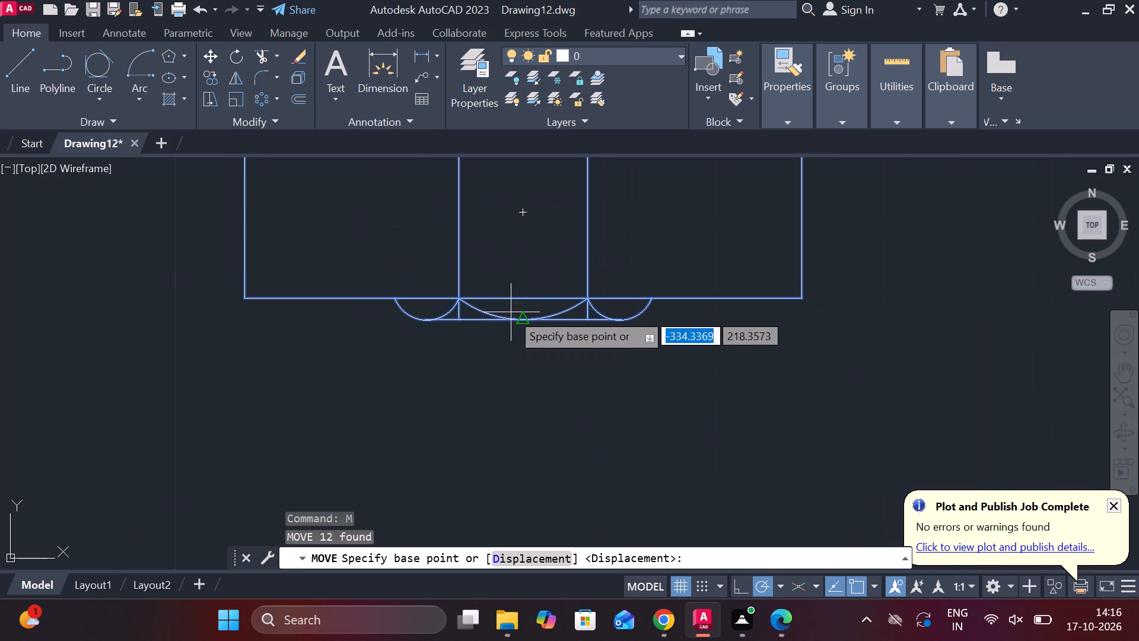
click(519, 323)
scroll(526, 323, down, 2)
middle_drag(622, 361, 405, 278)
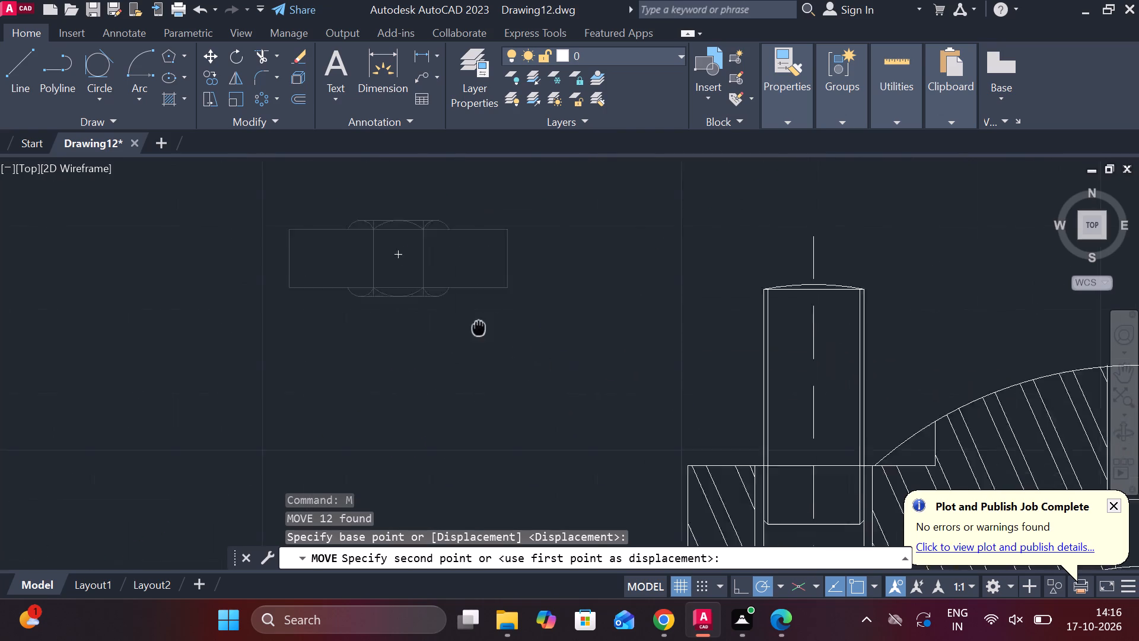
middle_drag(405, 278, 405, 277)
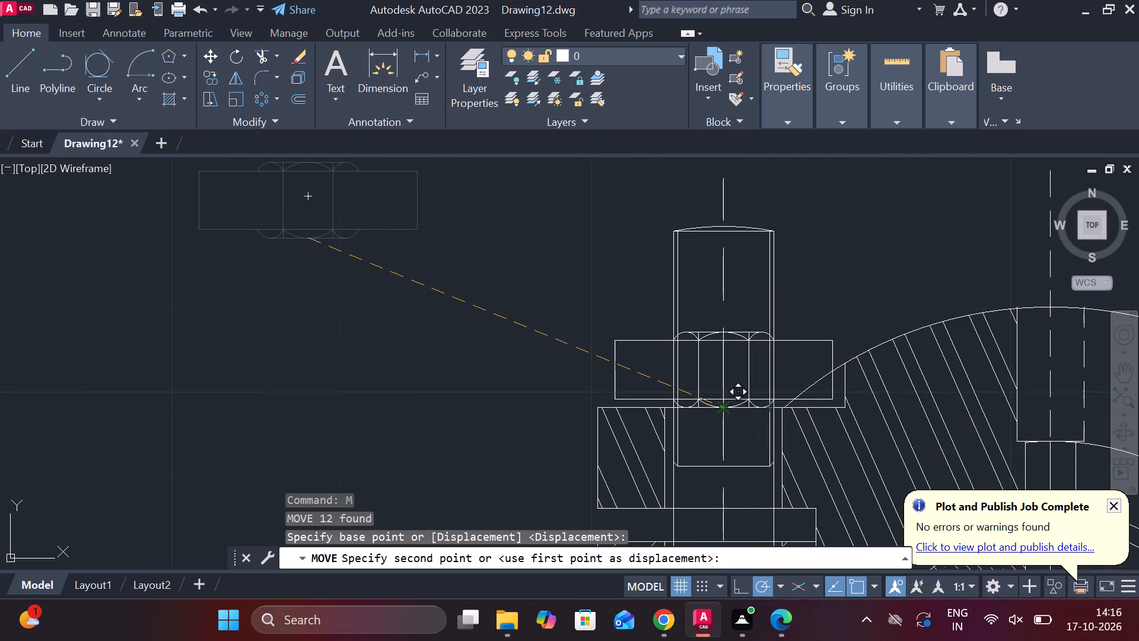
scroll(451, 319, down, 1)
middle_drag(481, 318, 612, 328)
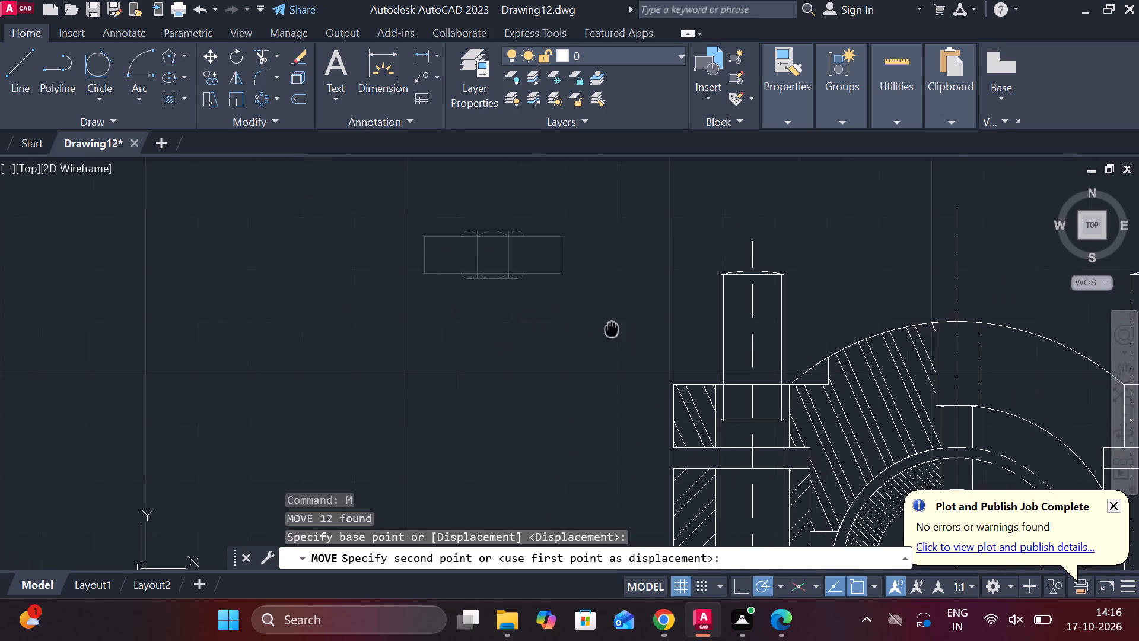
click(426, 300)
scroll(446, 297, up, 2)
middle_drag(518, 314, 573, 348)
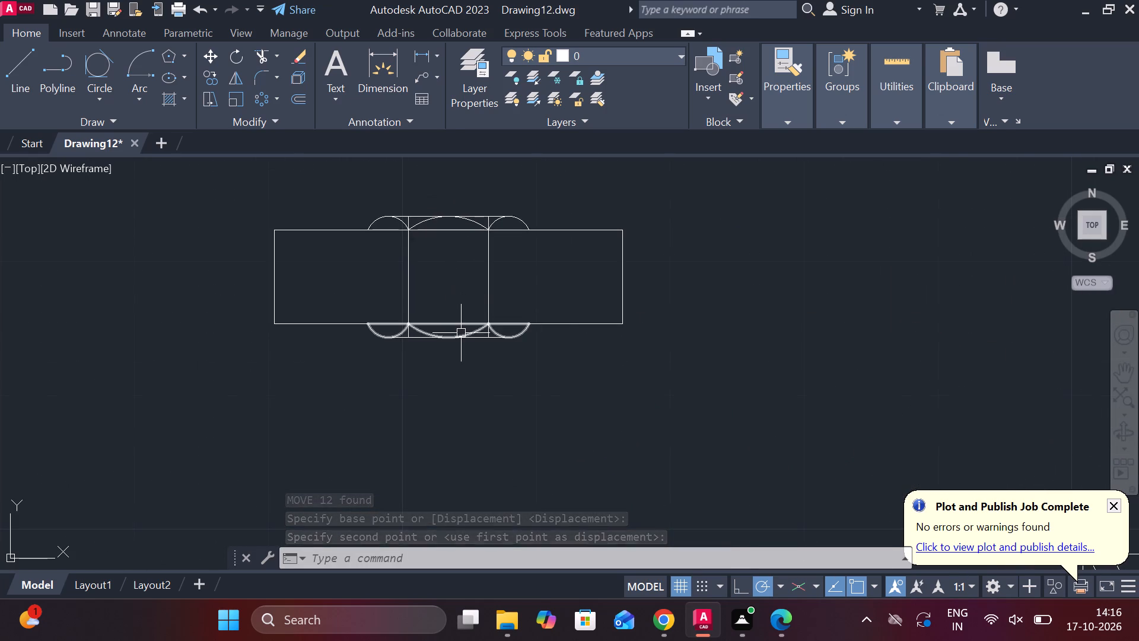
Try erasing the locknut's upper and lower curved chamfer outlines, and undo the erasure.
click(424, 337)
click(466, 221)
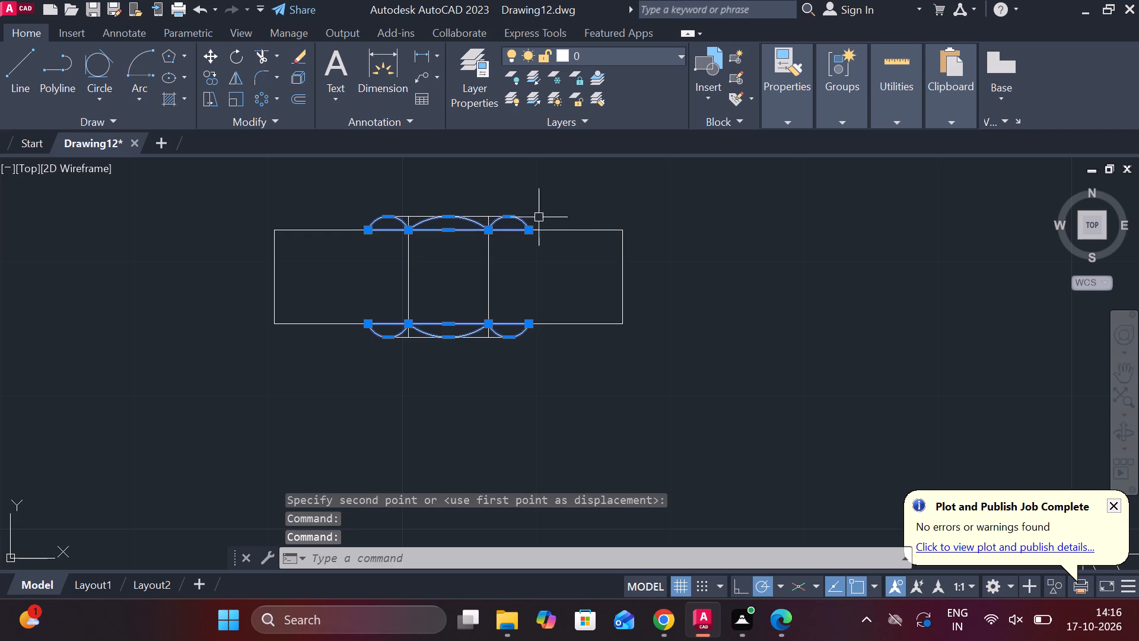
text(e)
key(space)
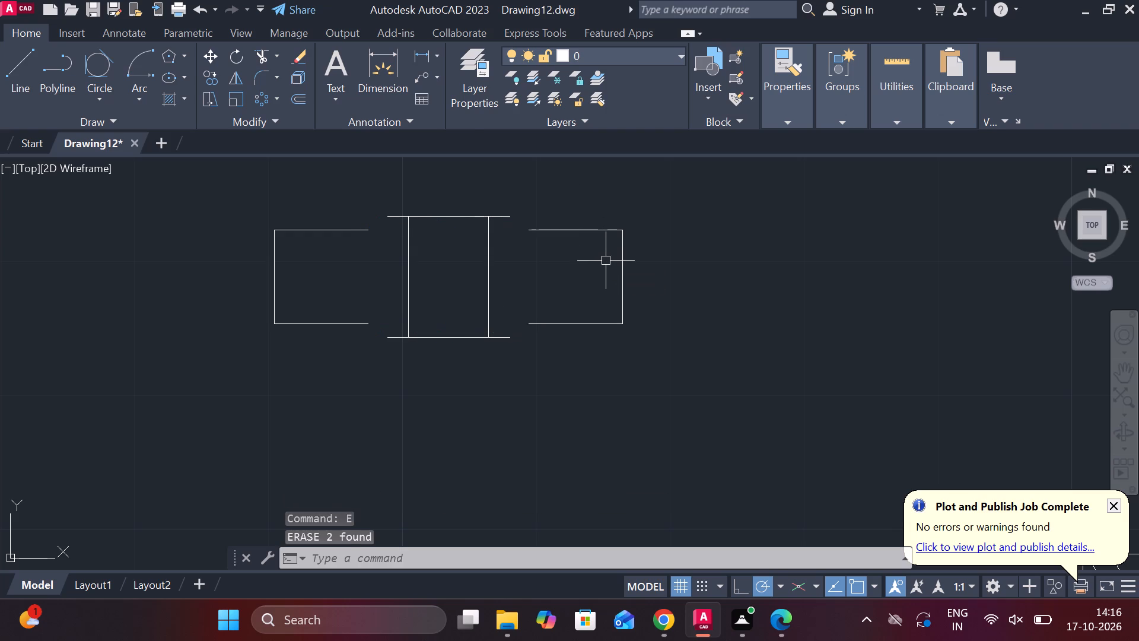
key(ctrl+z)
Trim away the locknut's upper chamfer arcs and the horizontal line above its body.
scroll(571, 262, up, 1)
middle_drag(590, 266, 683, 343)
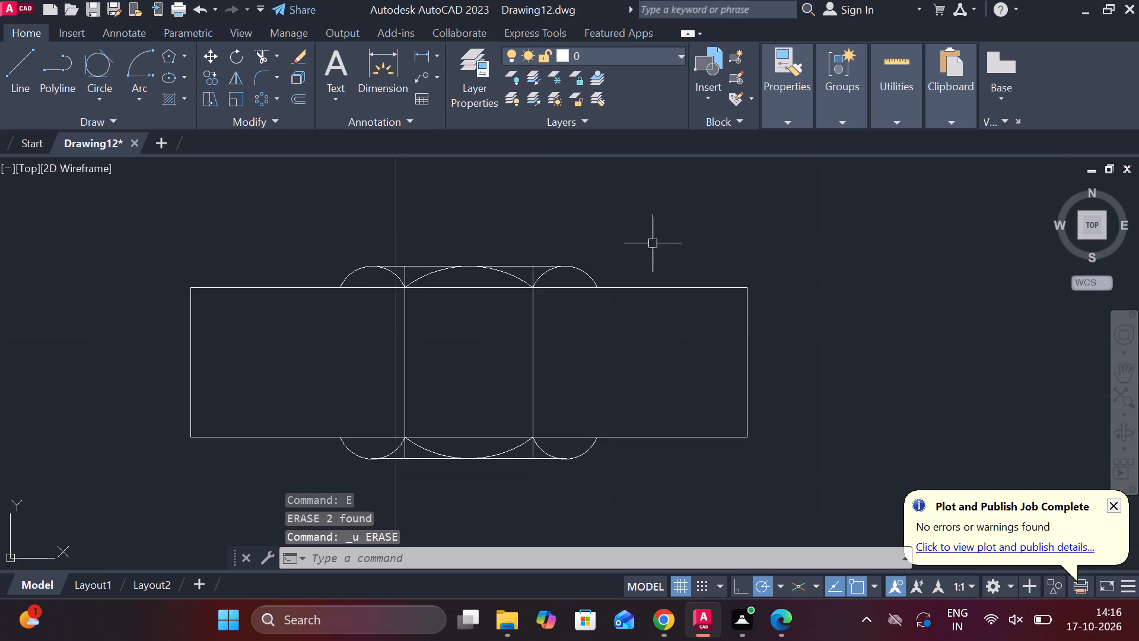
text(tr)
key(space)
drag(597, 276, 530, 278)
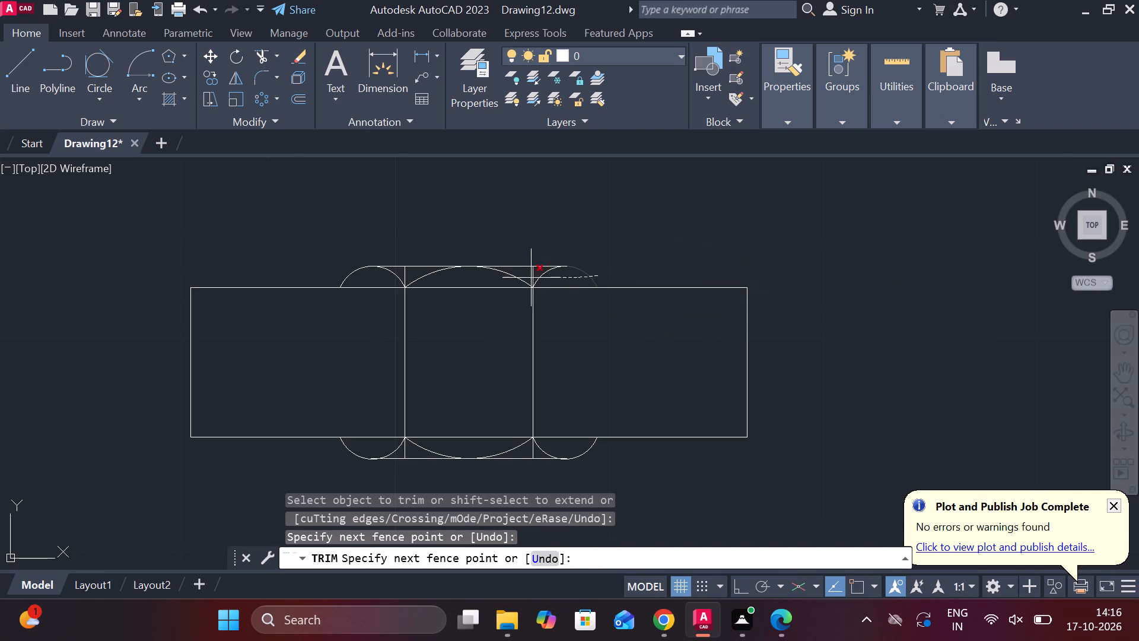
drag(530, 278, 355, 278)
drag(368, 266, 434, 264)
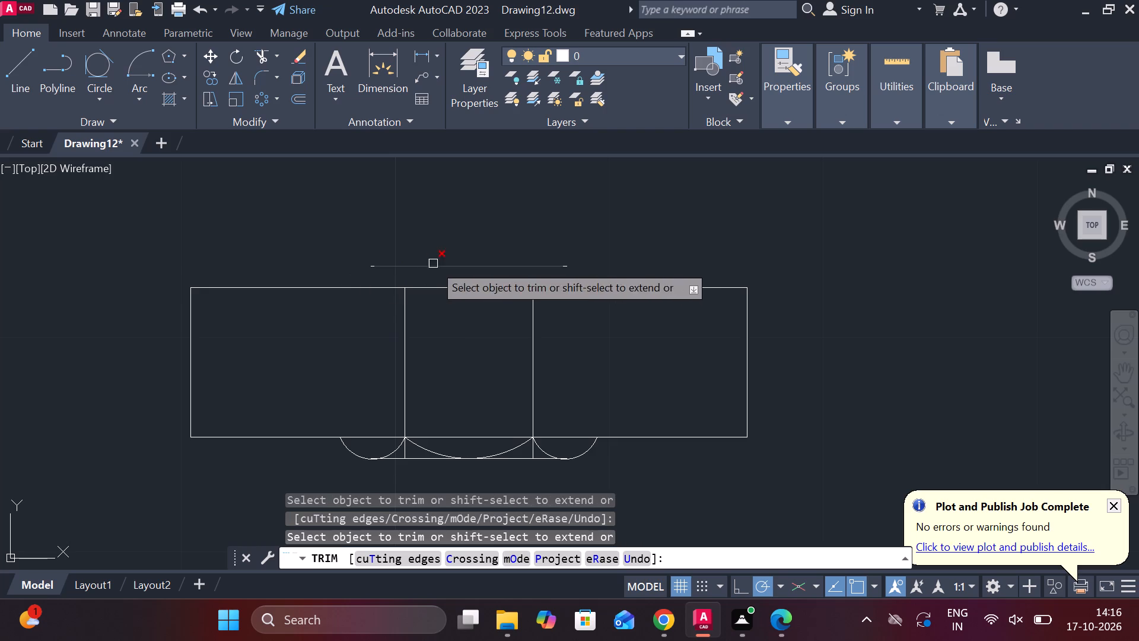
drag(434, 264, 569, 267)
click(569, 267)
click(546, 262)
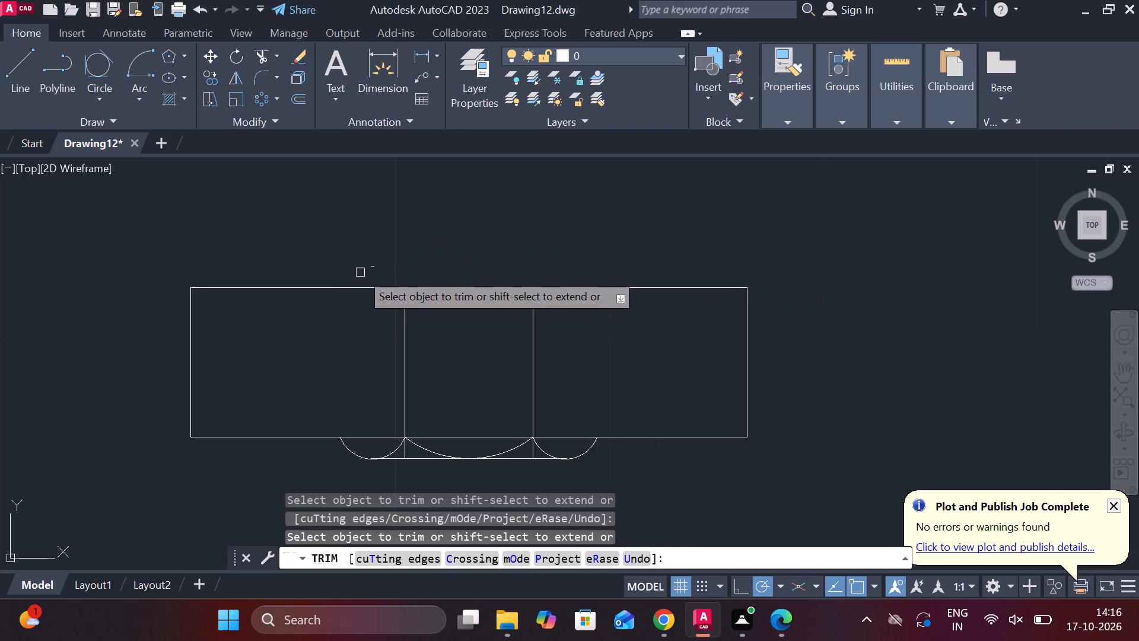
click(373, 266)
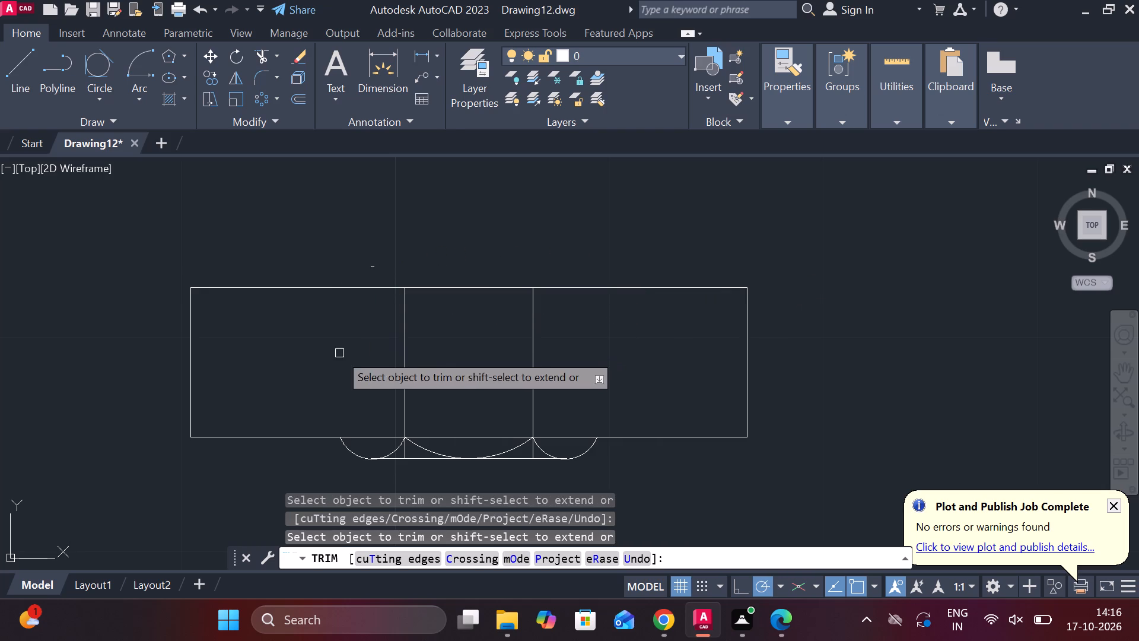
Trim away the locknut's two inner vertical lines, its lower chamfer arcs and the horizontal line below its body.
drag(339, 345, 590, 353)
drag(583, 450, 431, 453)
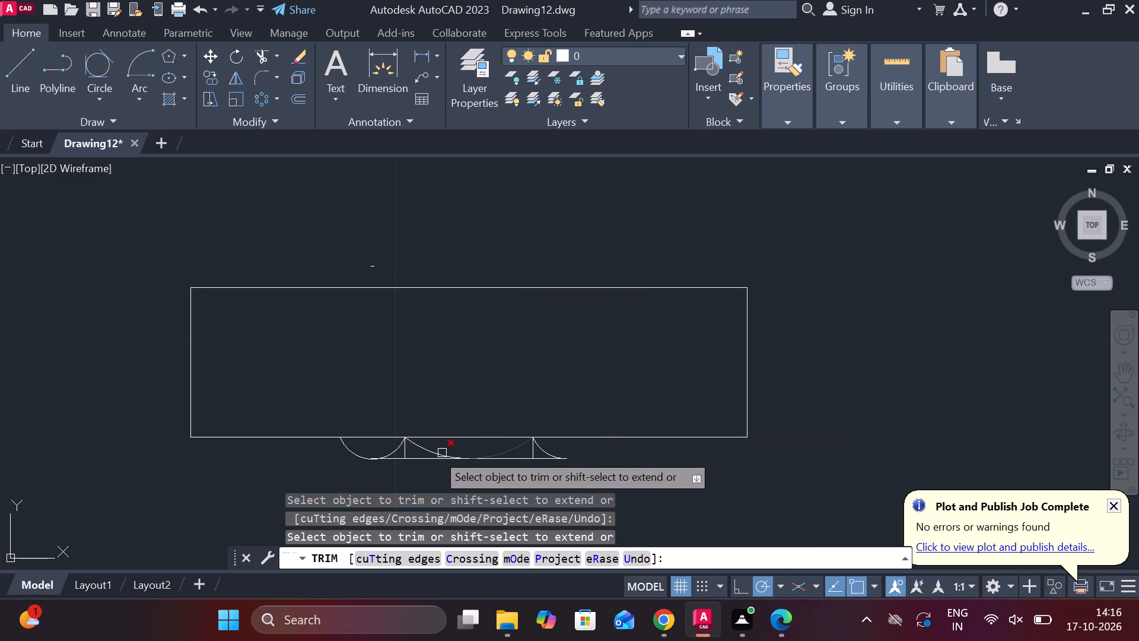
drag(431, 453, 334, 460)
drag(351, 455, 361, 462)
double_click(416, 467)
drag(407, 459, 399, 456)
double_click(389, 452)
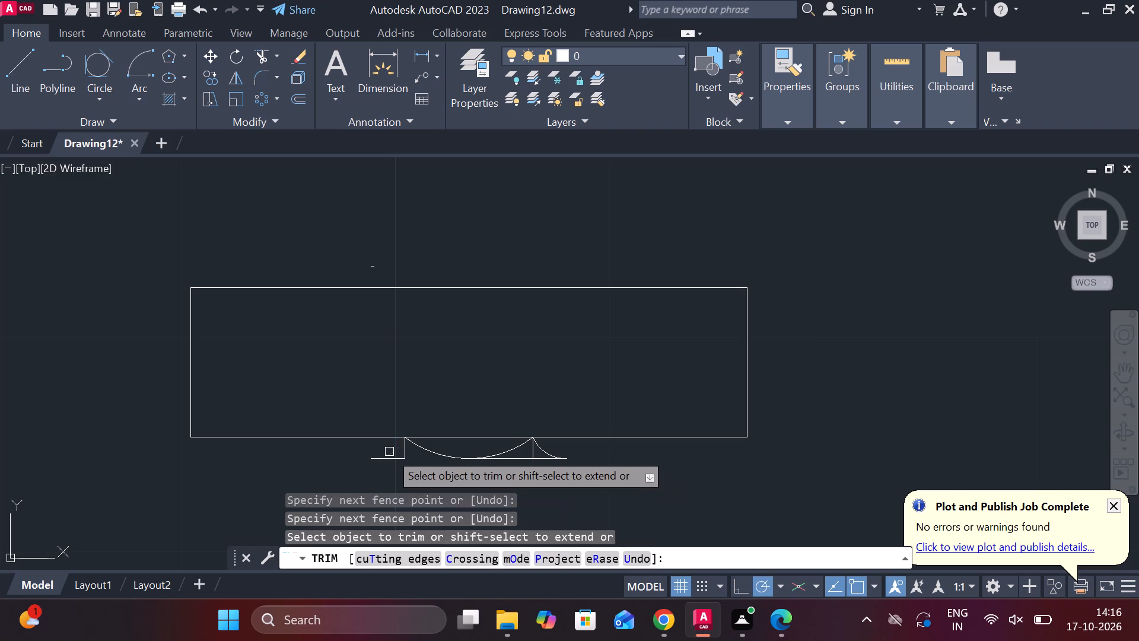
click(396, 451)
click(389, 454)
click(398, 459)
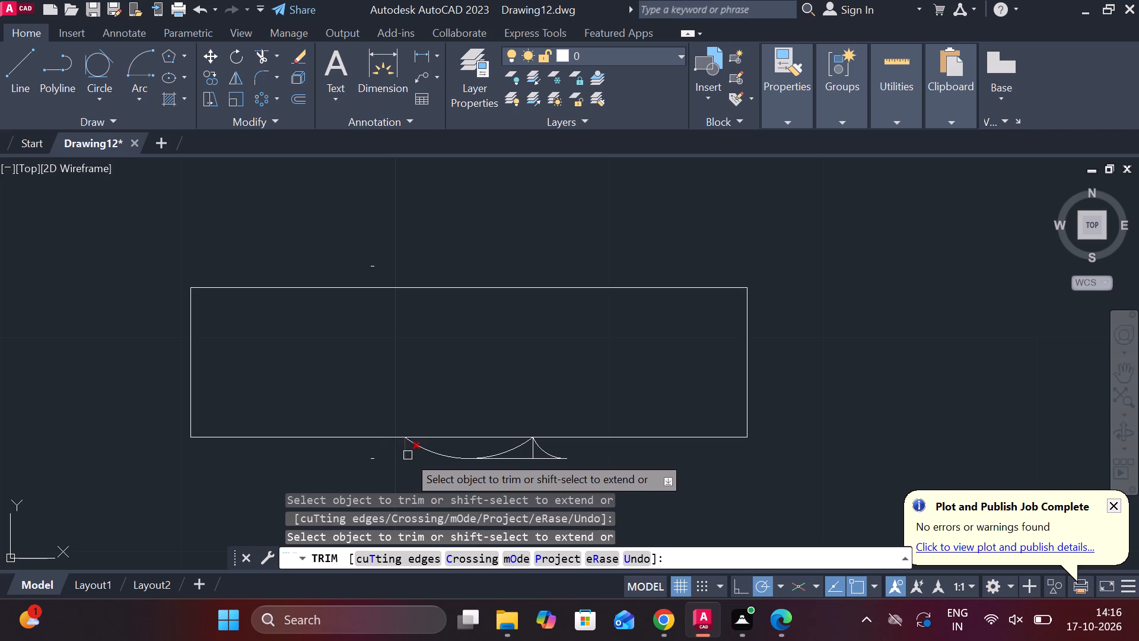
double_click(408, 455)
drag(446, 456, 454, 458)
click(495, 464)
click(551, 463)
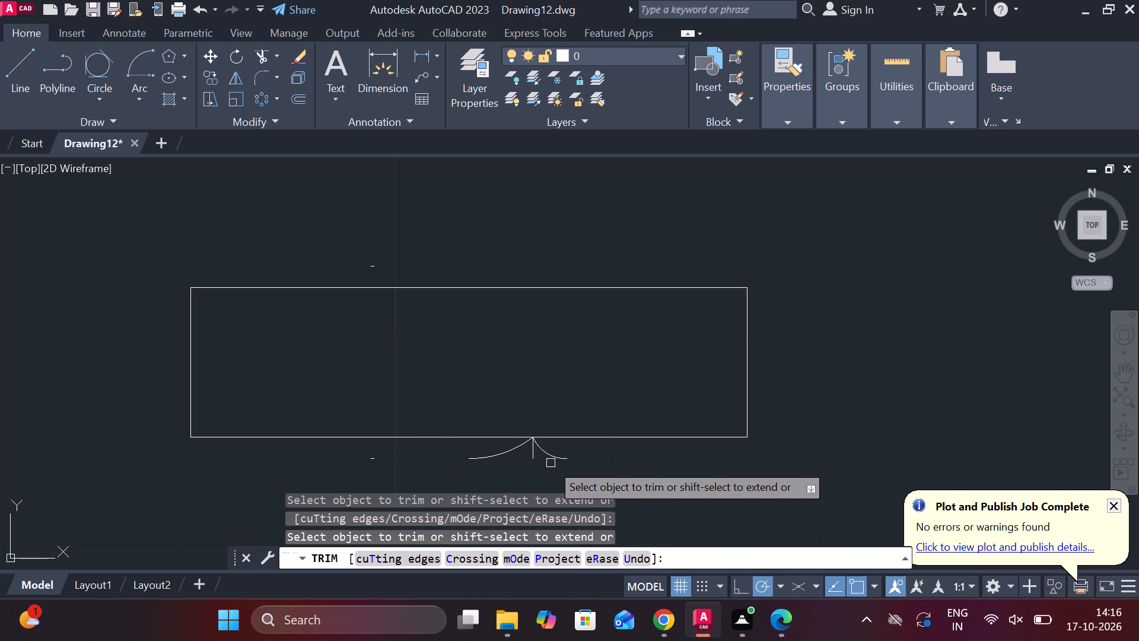
double_click(546, 455)
double_click(530, 455)
click(495, 452)
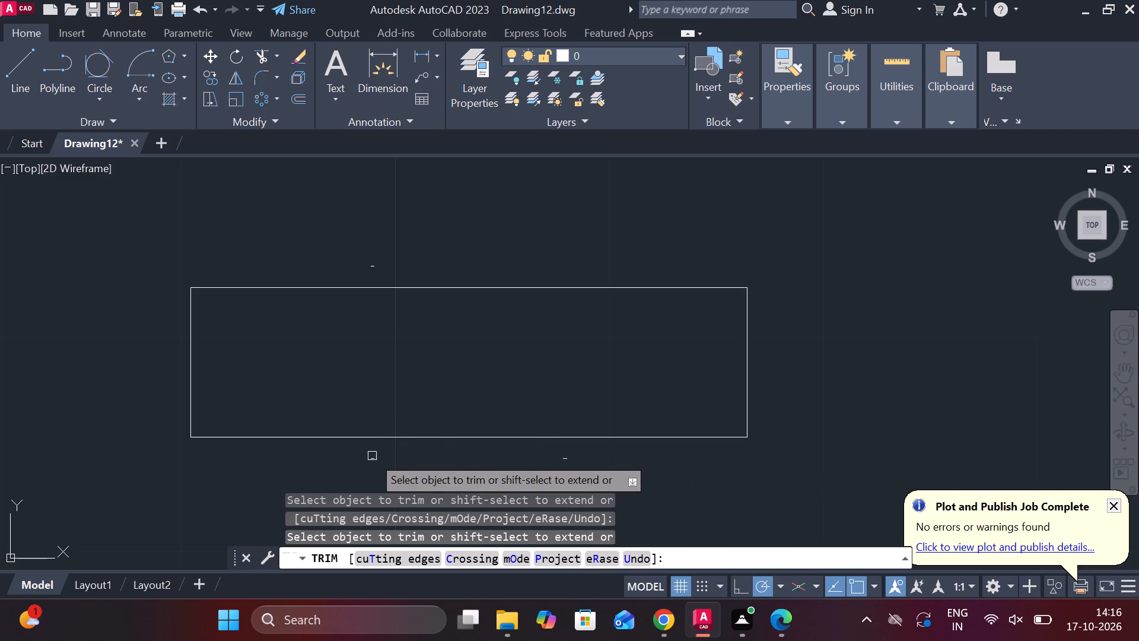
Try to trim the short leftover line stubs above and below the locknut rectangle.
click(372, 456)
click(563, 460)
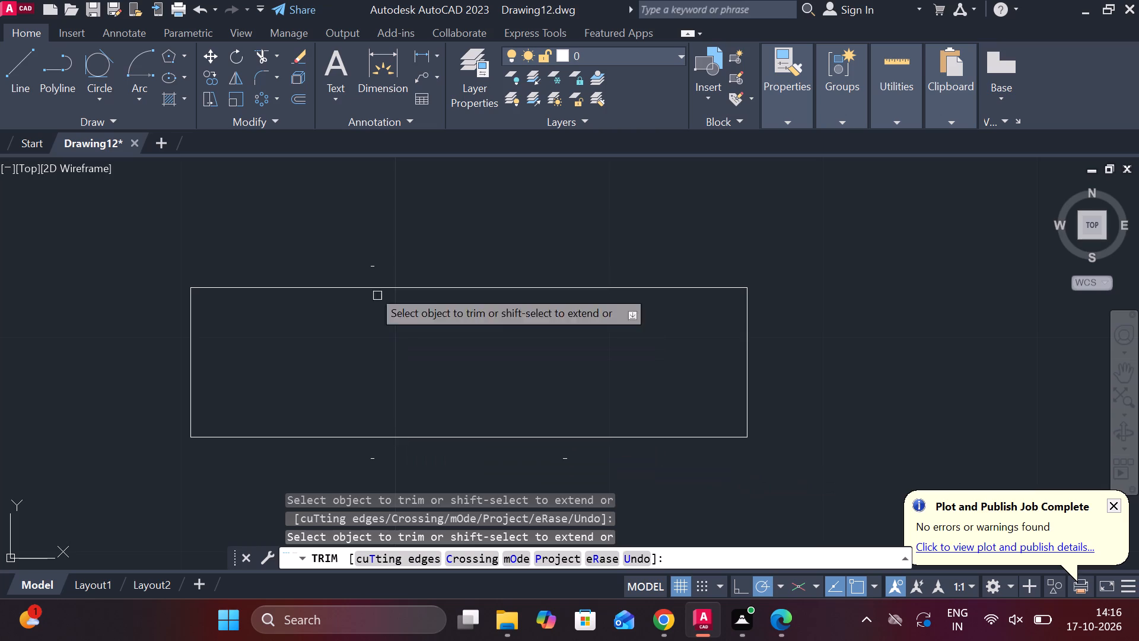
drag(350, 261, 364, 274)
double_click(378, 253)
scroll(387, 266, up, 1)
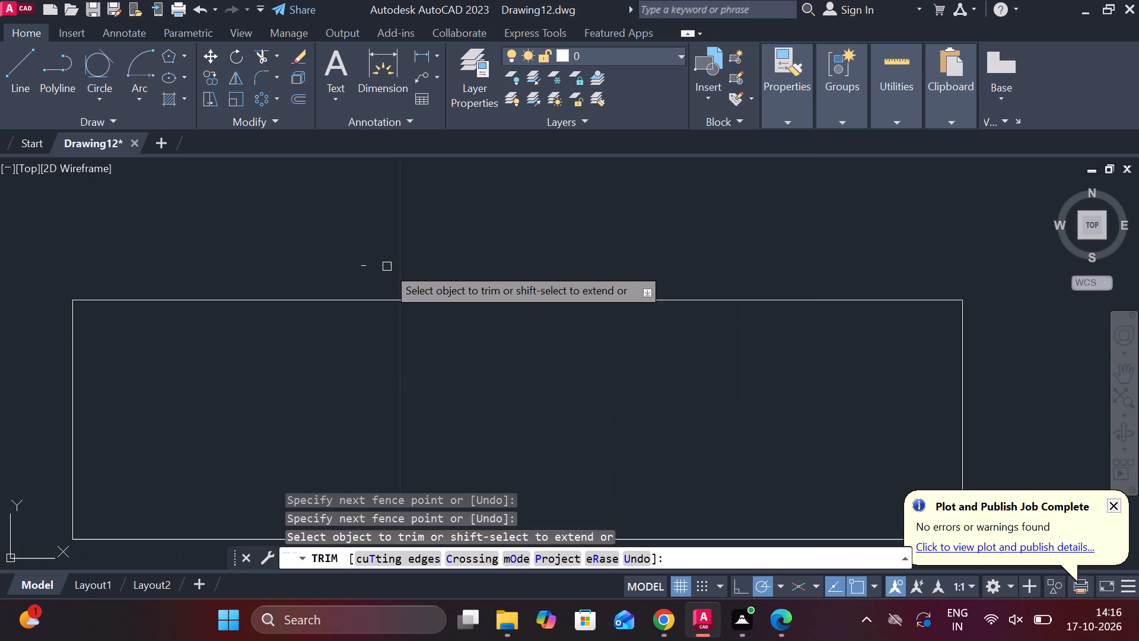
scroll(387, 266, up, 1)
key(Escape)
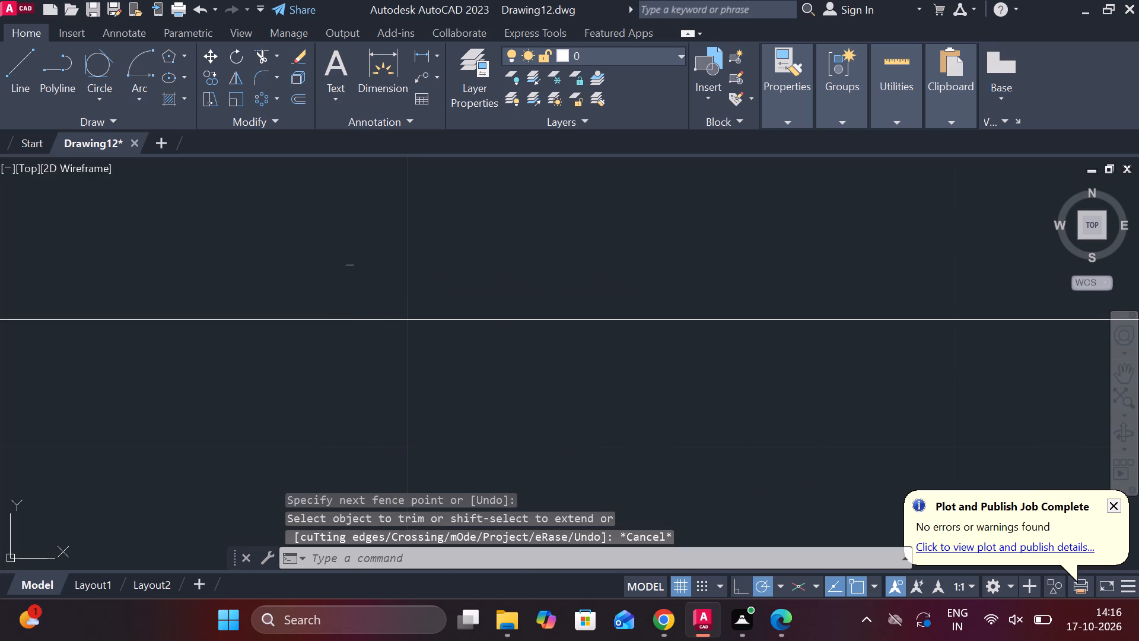
Erase the three short leftover line stubs above and below the locknut rectangle.
click(346, 266)
scroll(390, 257, down, 3)
scroll(470, 370, up, 1)
click(515, 388)
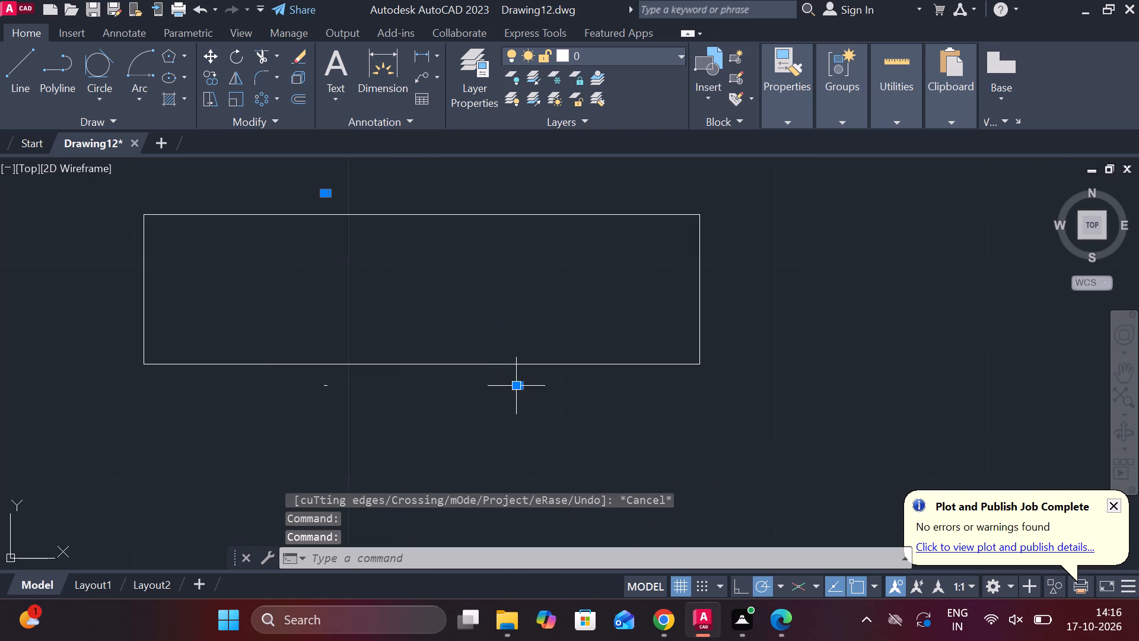
click(325, 388)
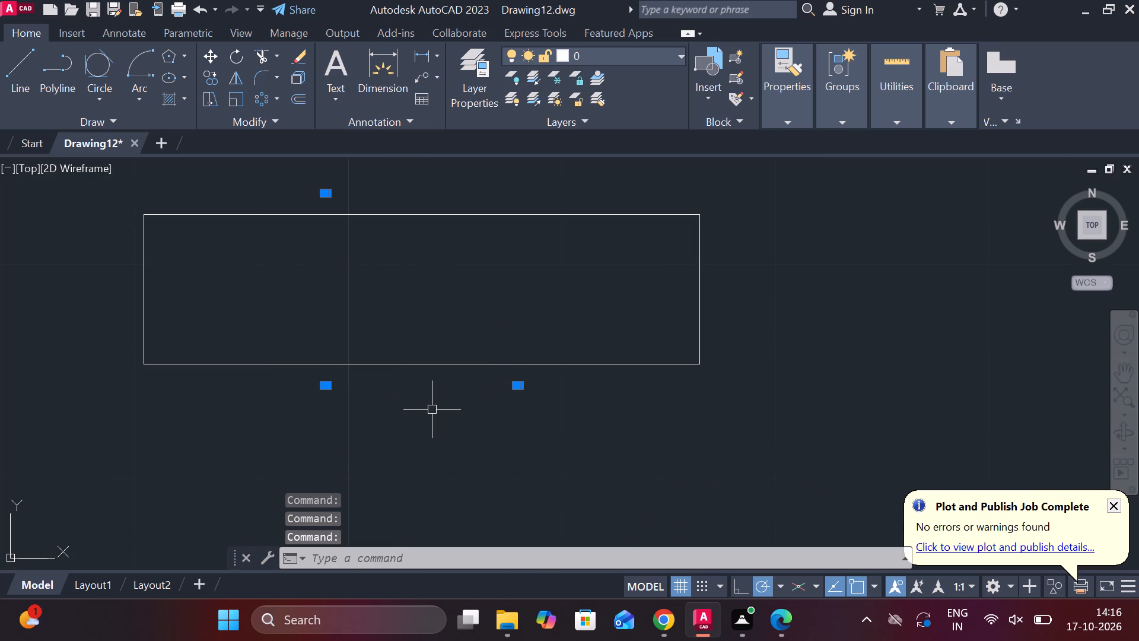
text(e)
key(space)
Check the locknut rectangle's width and height using linear dimensions, without placing any dimension.
scroll(434, 410, down, 2)
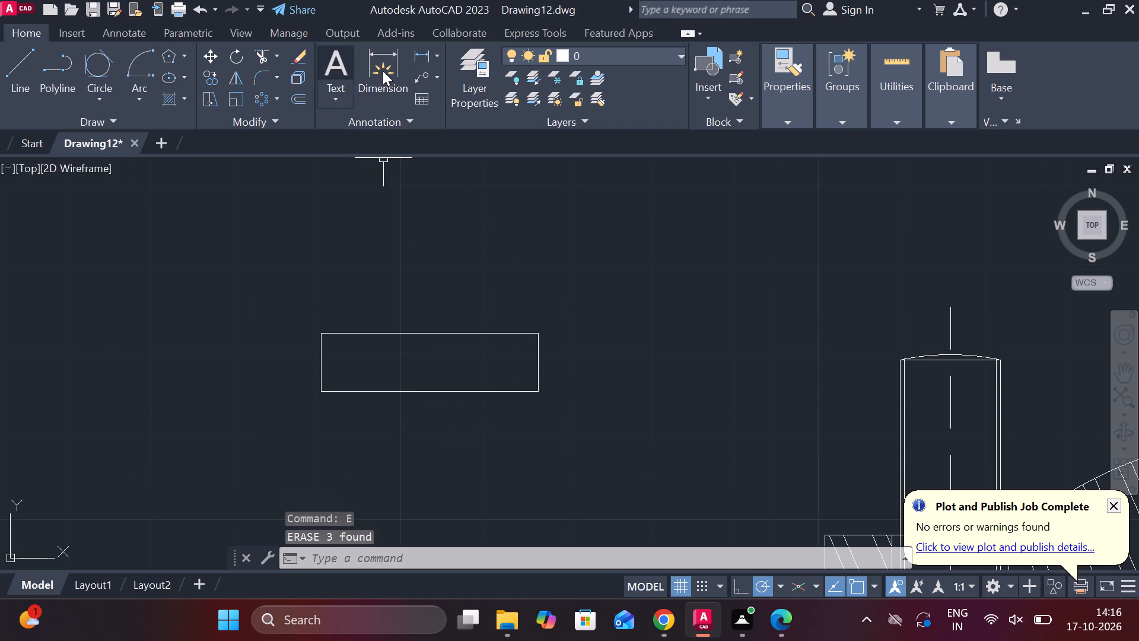
click(422, 55)
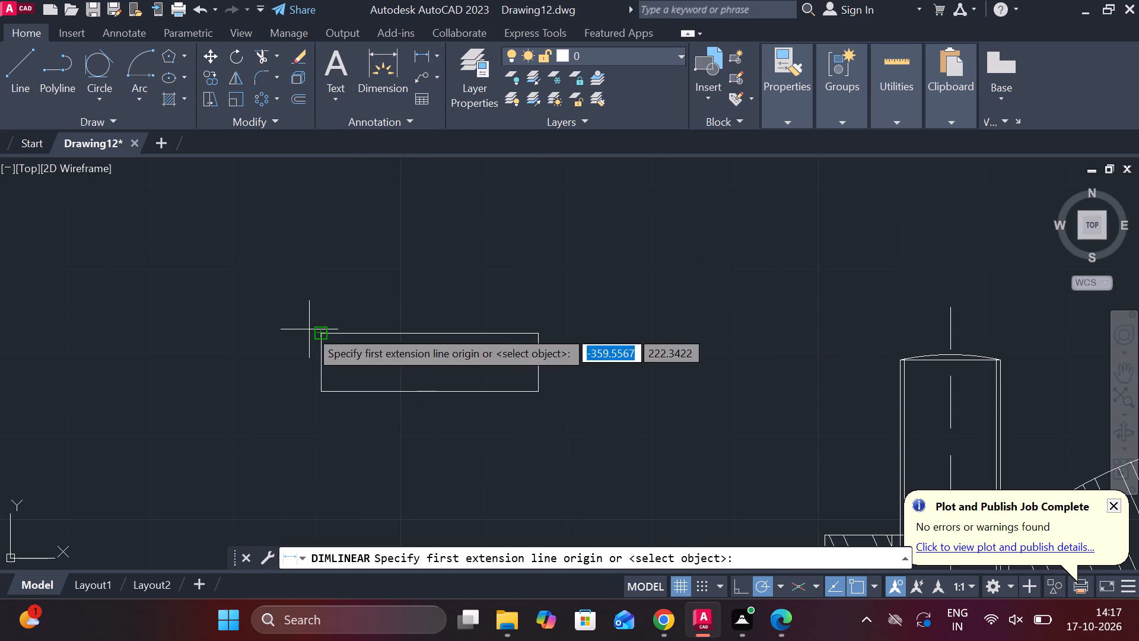
click(322, 335)
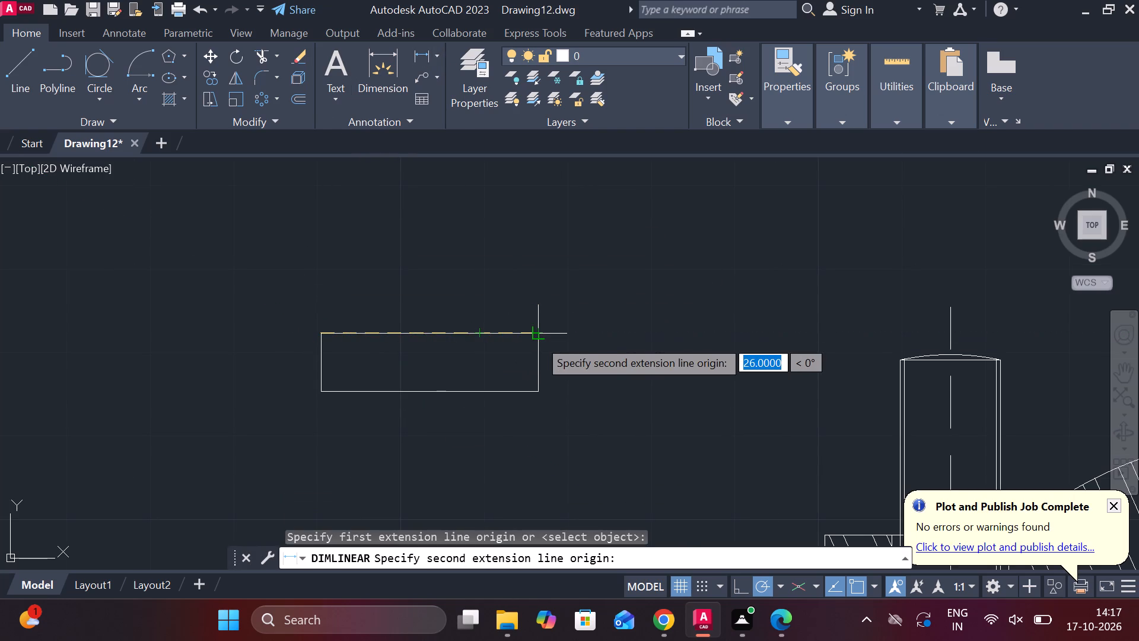
key(Escape)
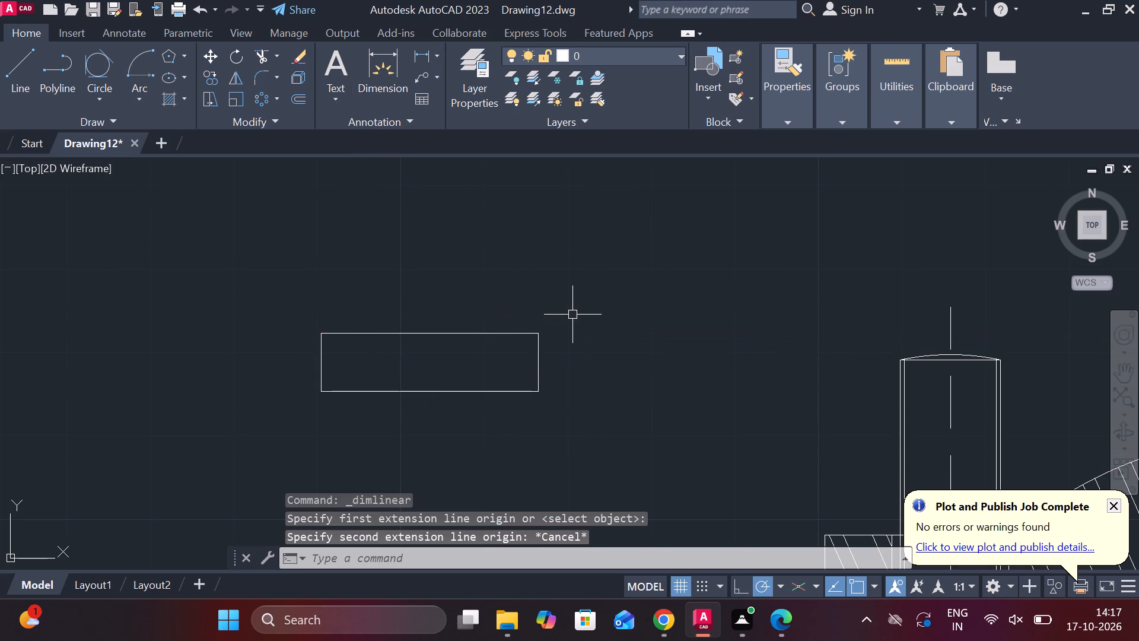
key(space)
click(542, 340)
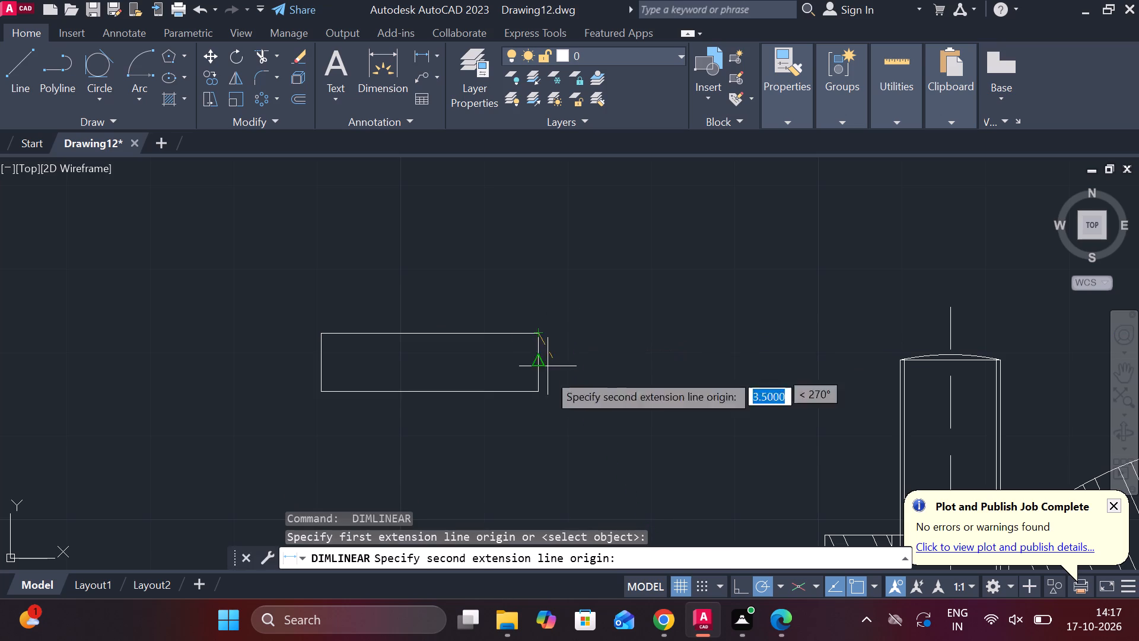
scroll(544, 383, up, 2)
key(Escape)
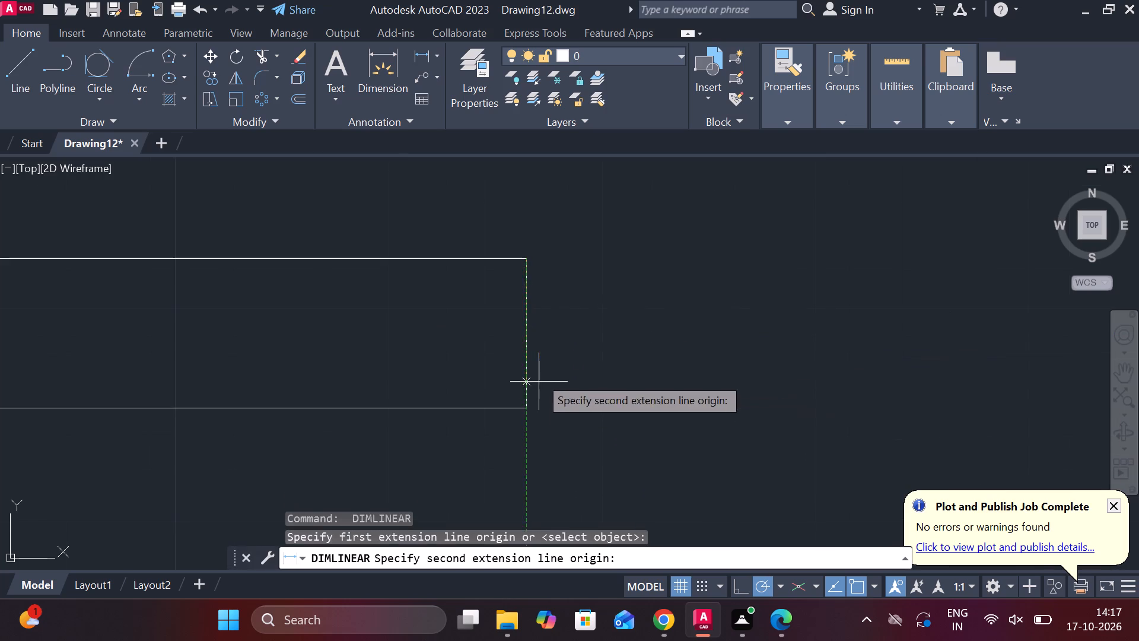
key(space)
click(526, 260)
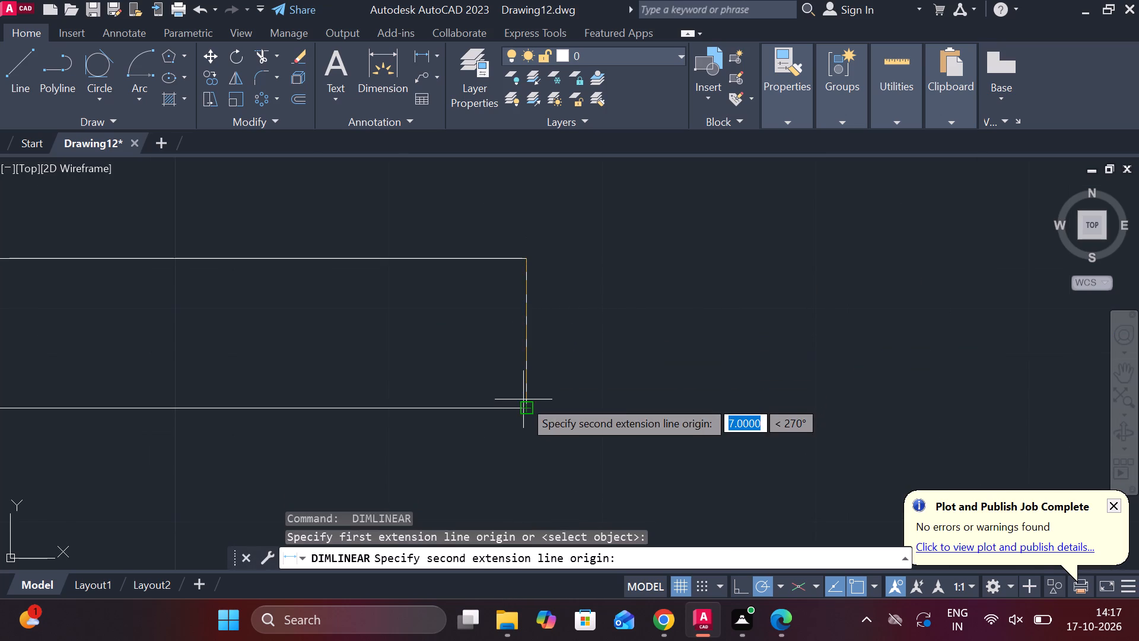
scroll(627, 330, down, 1)
key(Escape)
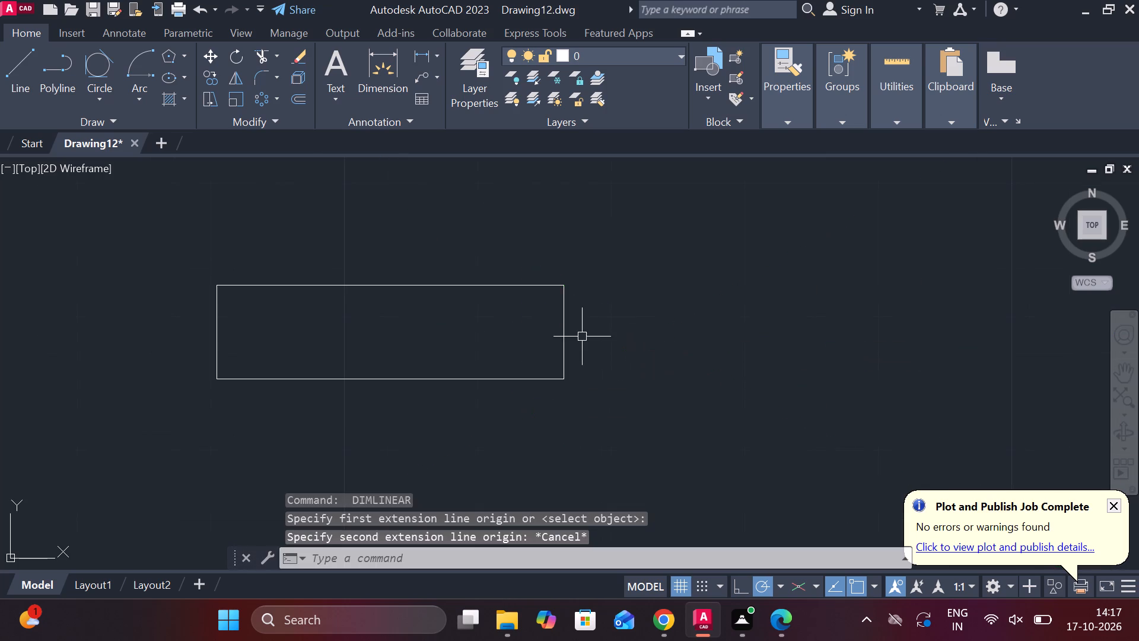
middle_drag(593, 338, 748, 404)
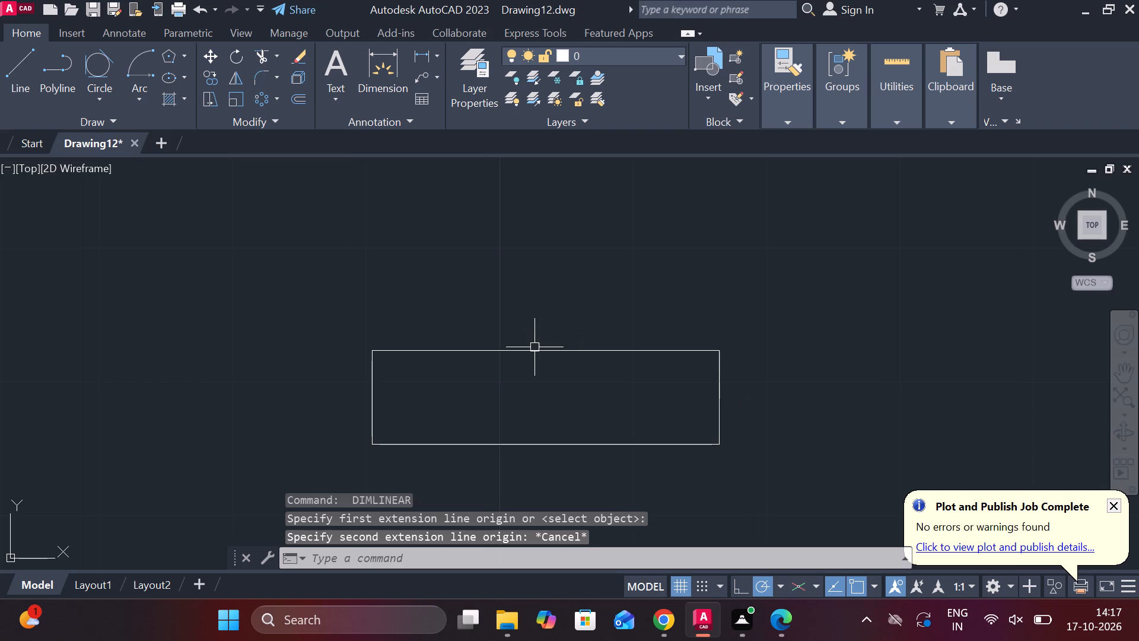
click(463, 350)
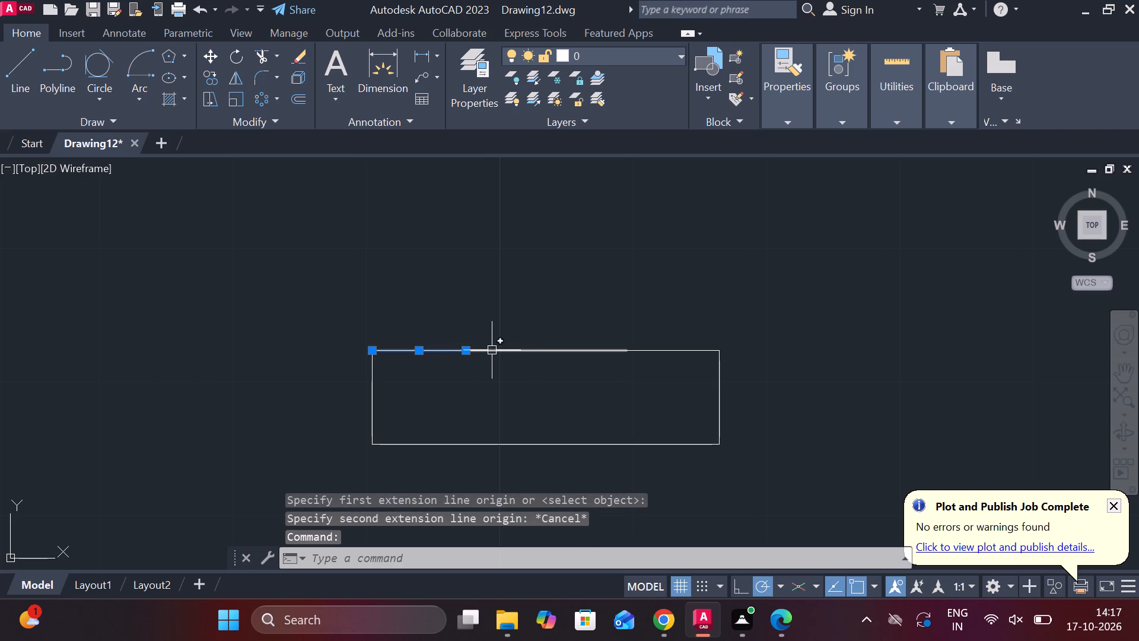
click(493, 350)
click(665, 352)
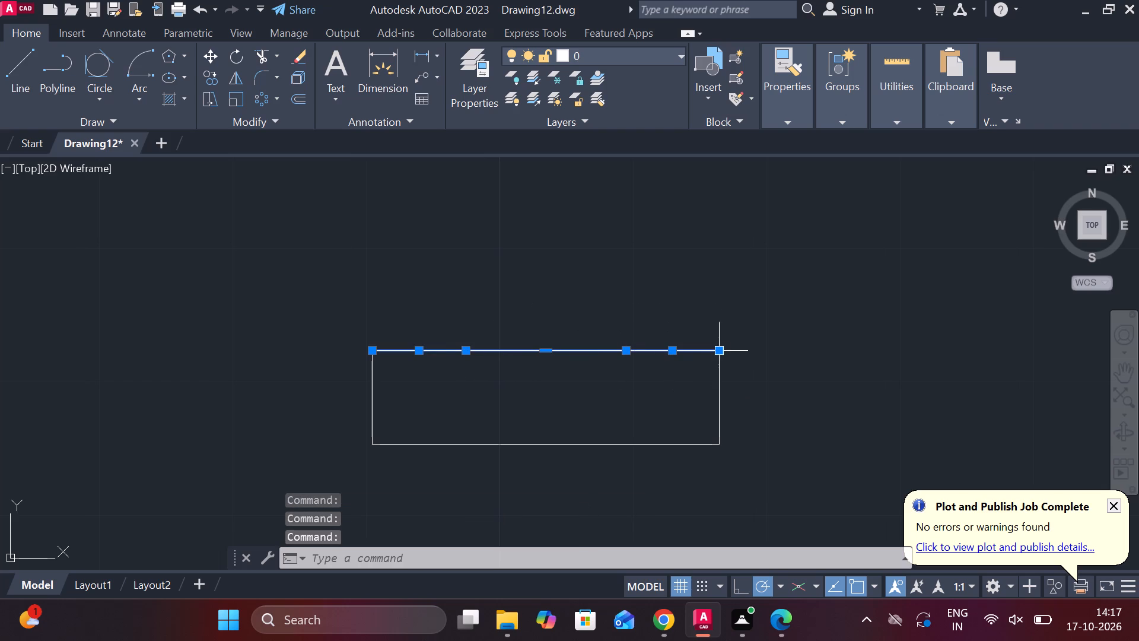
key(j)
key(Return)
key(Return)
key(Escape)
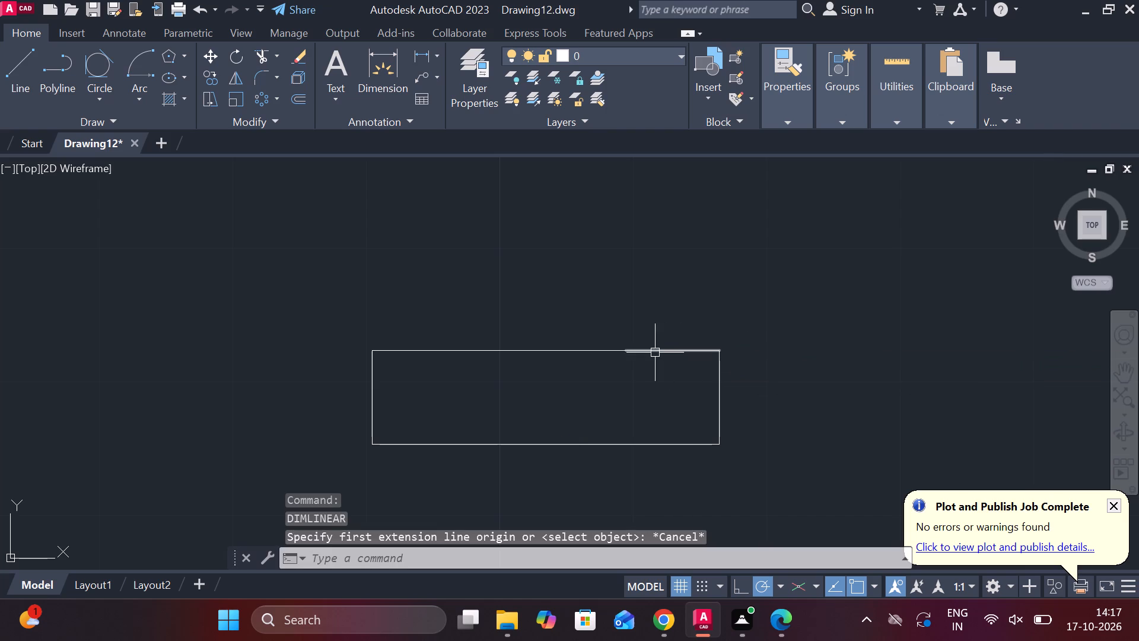
Join the three collinear segments of the locknut rectangle's upper edge into one polyline.
click(652, 351)
click(602, 348)
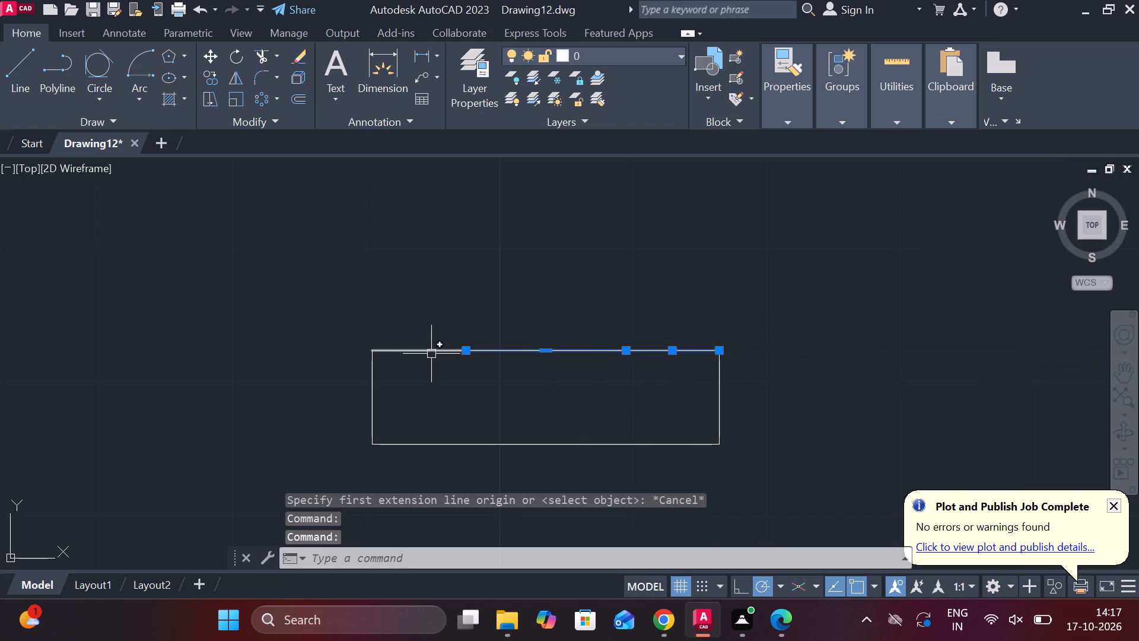
click(421, 354)
key(j)
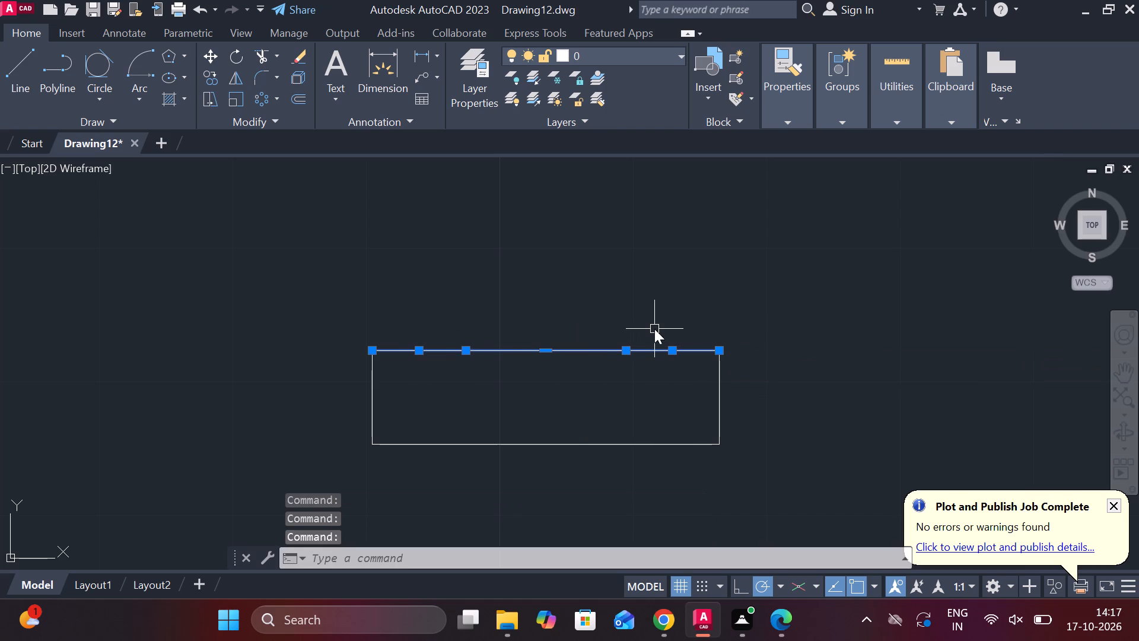
key(Return)
click(616, 350)
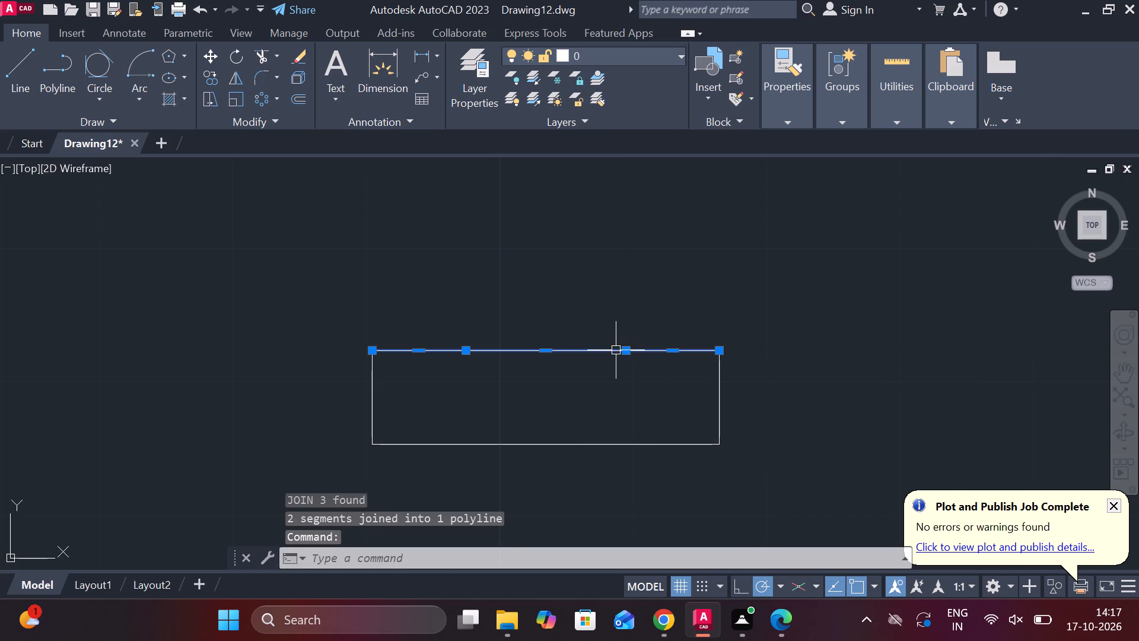
scroll(616, 347, down, 1)
key(Escape)
Move the whole locknut rectangle by its lower edge's midpoint to empty space farther left of the assembly.
drag(415, 306, 424, 319)
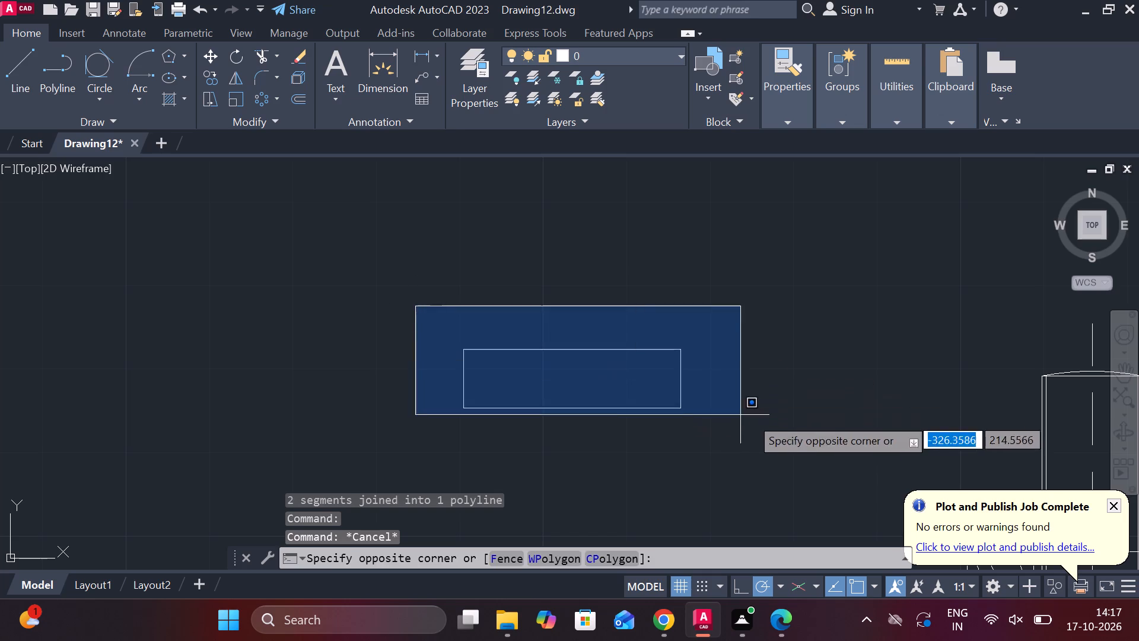
click(755, 435)
key(m)
key(Return)
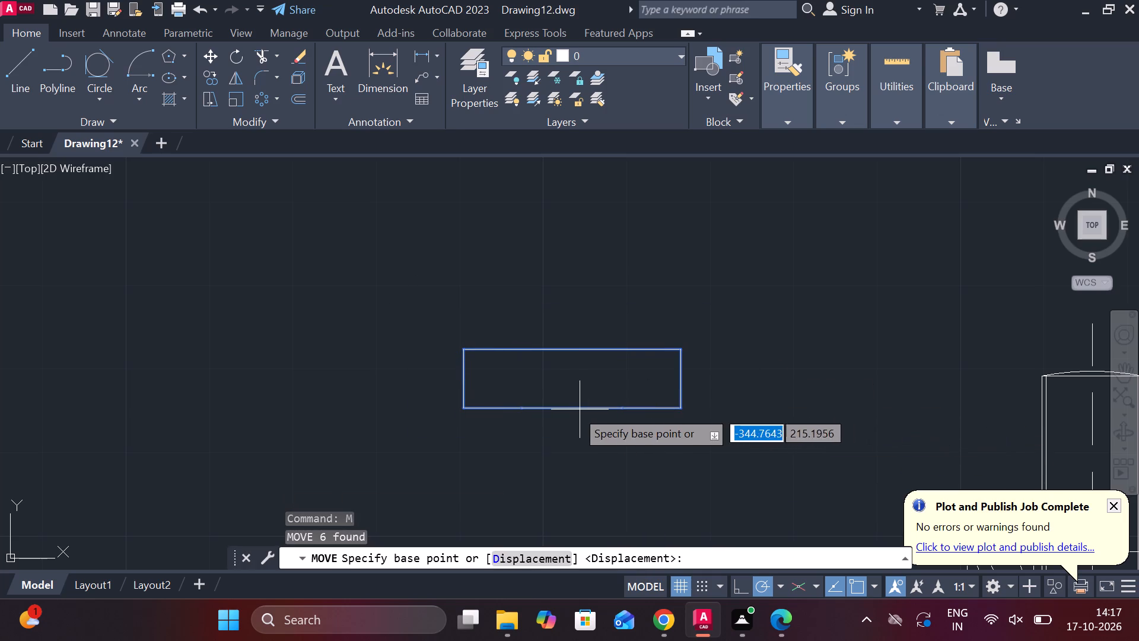
click(574, 406)
scroll(642, 388, down, 2)
middle_drag(646, 387, 370, 320)
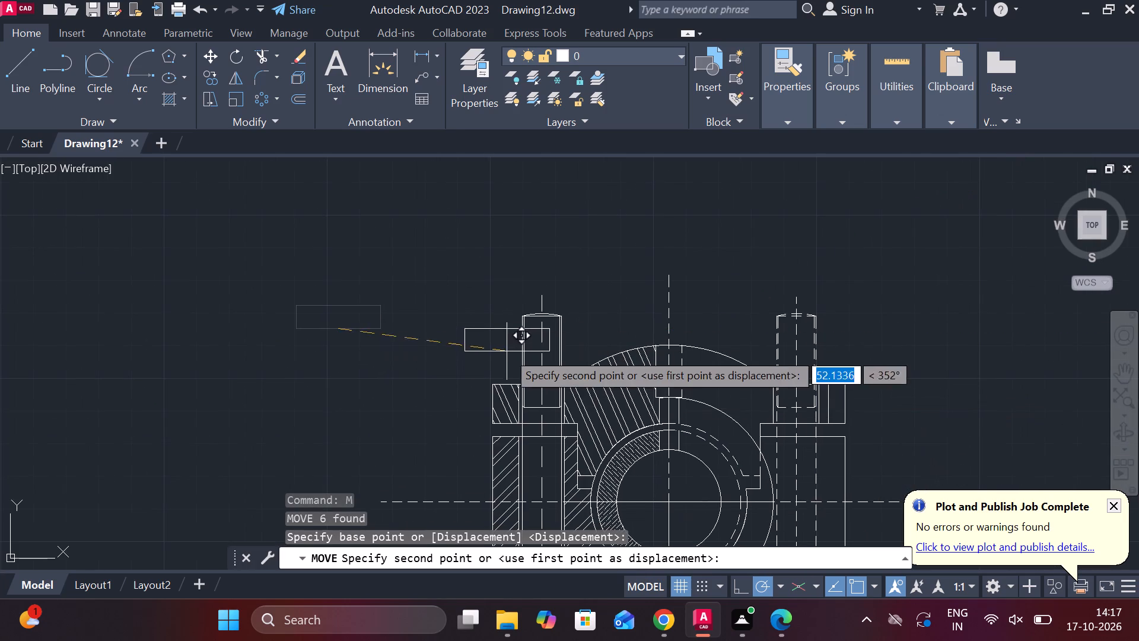
scroll(553, 376, up, 2)
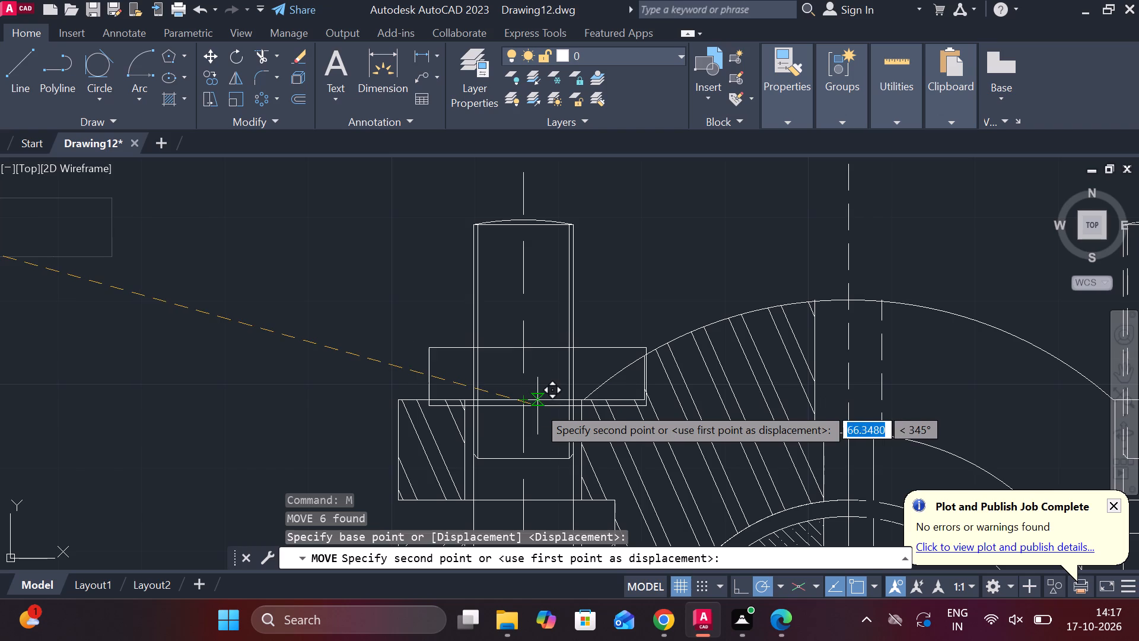
scroll(536, 404, down, 1)
middle_drag(330, 299, 815, 354)
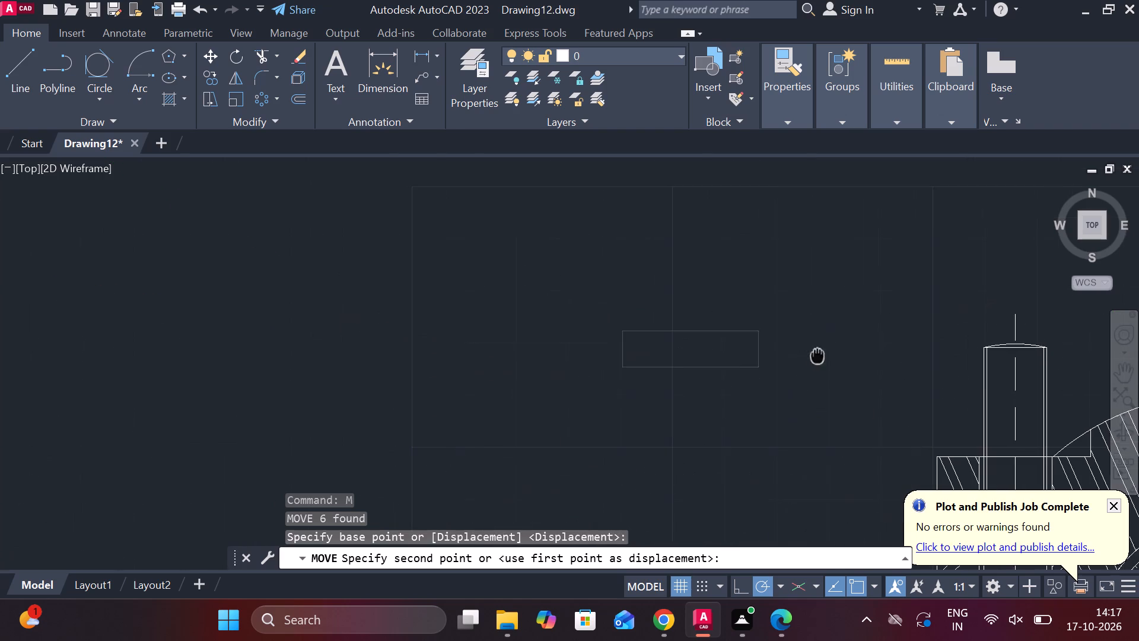
click(527, 366)
scroll(526, 342, up, 2)
key(Escape)
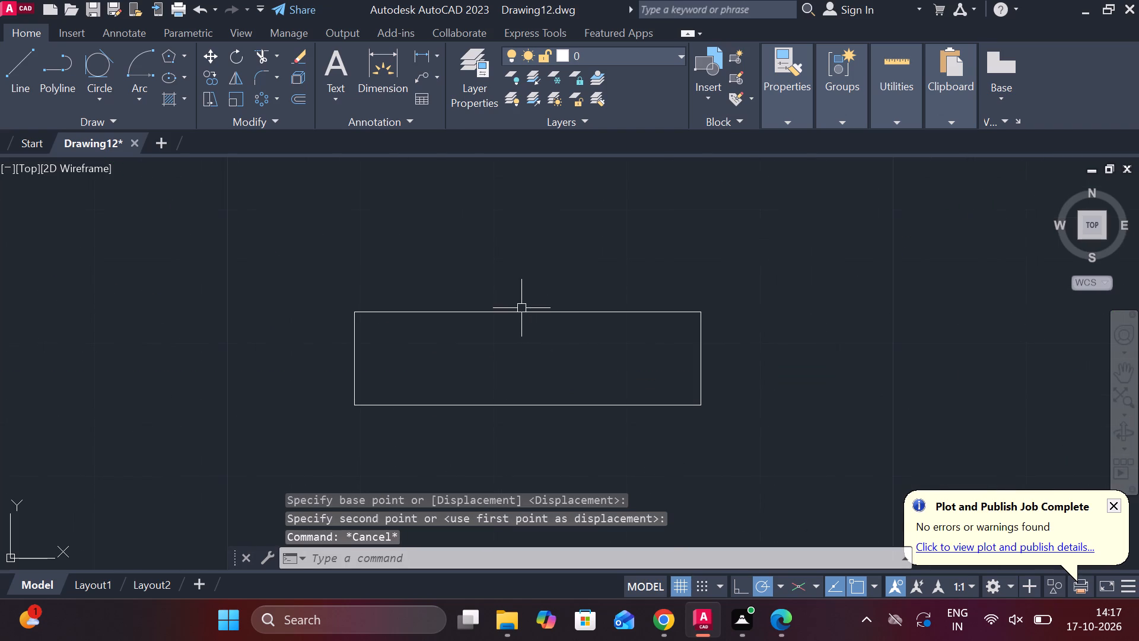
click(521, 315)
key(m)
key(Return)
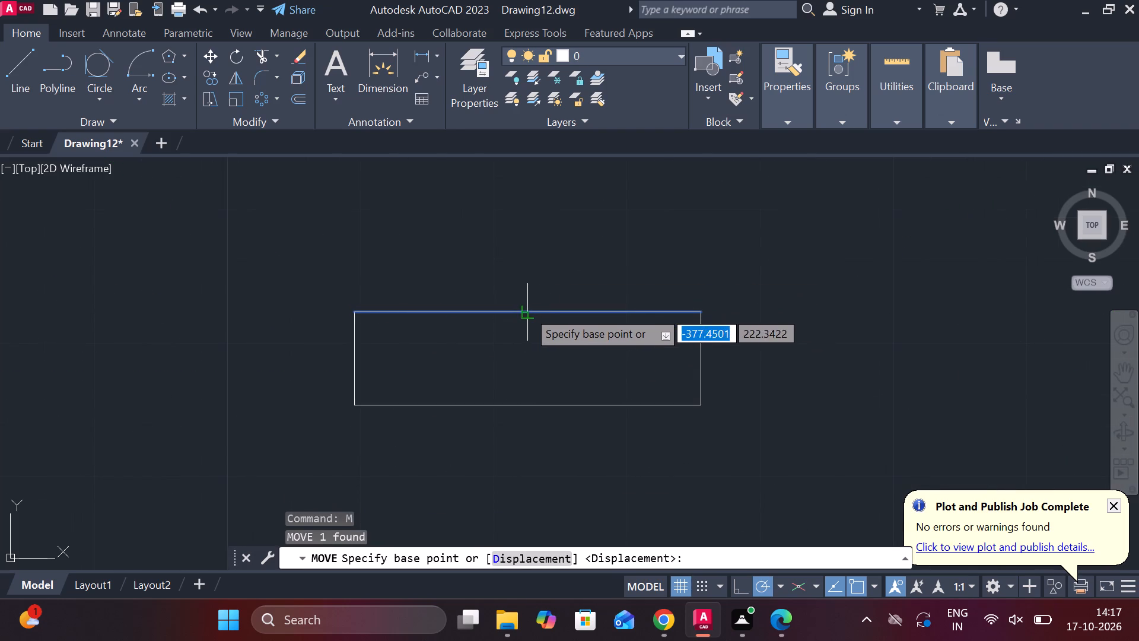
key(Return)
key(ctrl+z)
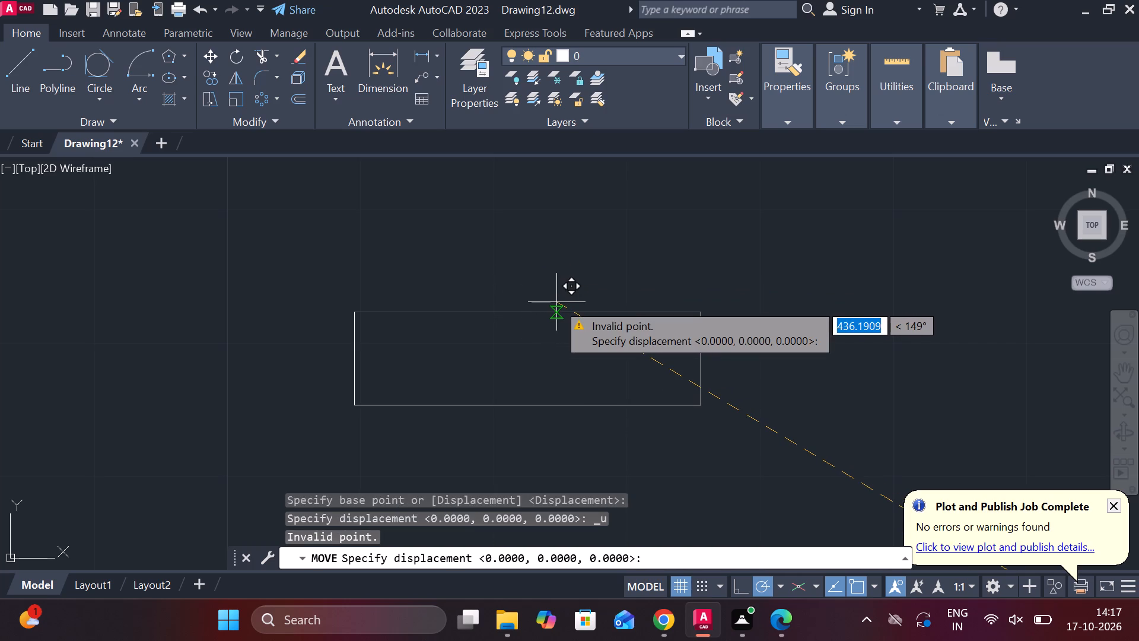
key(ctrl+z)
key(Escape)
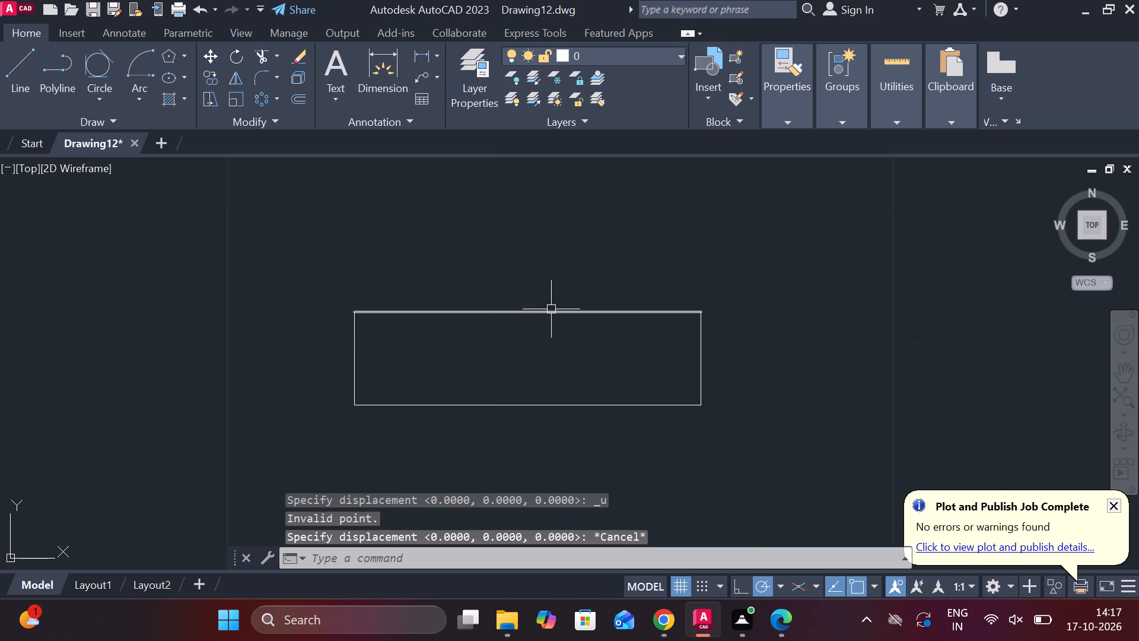
Move the rectangle's upper edge straight up by 5.
click(549, 312)
key(m)
key(Return)
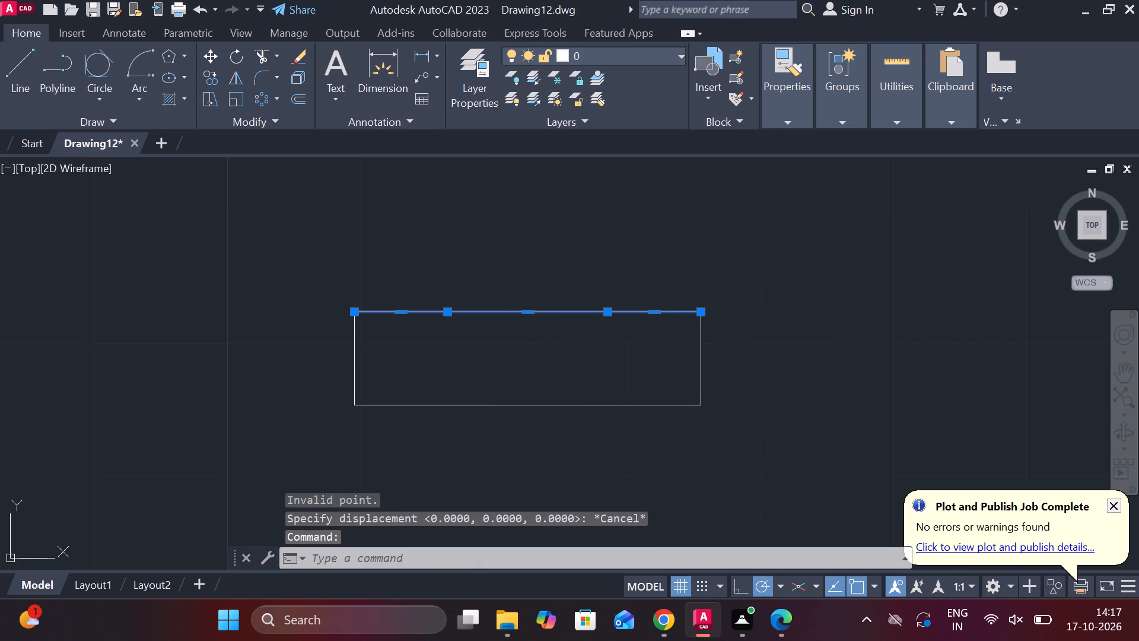
click(528, 312)
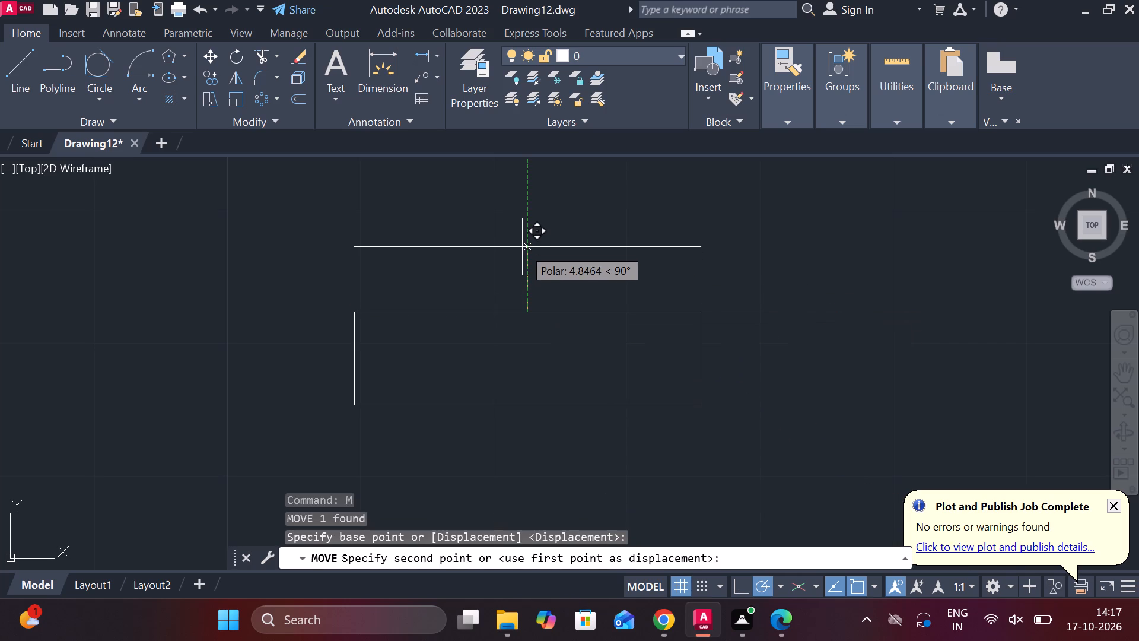
key(5)
key(Return)
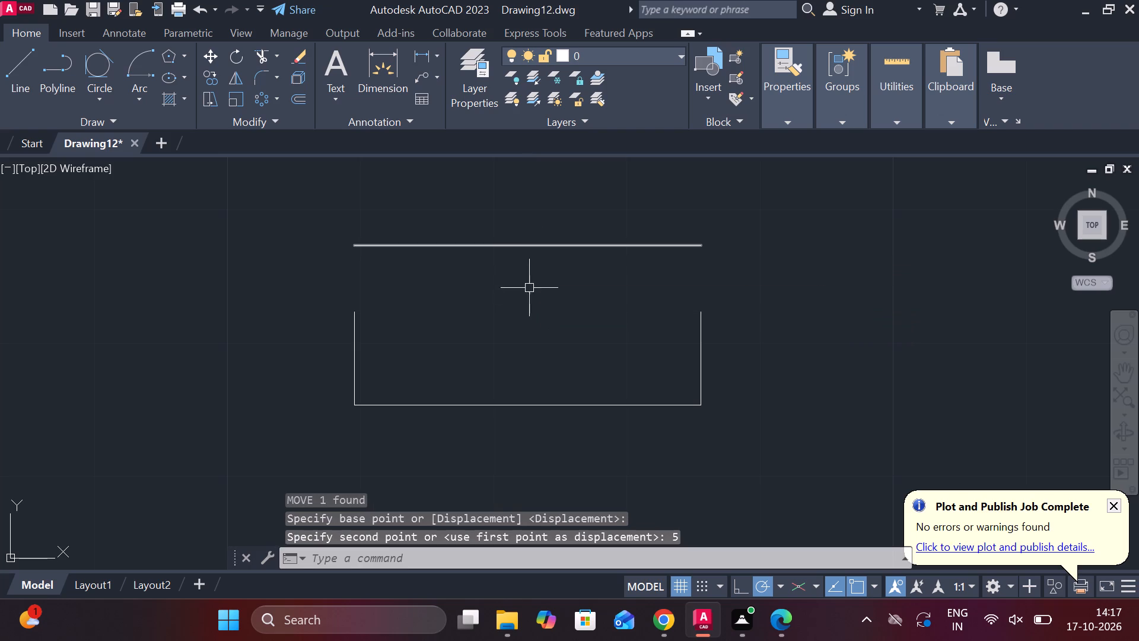
key(Escape)
Extend the rectangle's two vertical sides up to the raised upper edge.
text(ex)
key(space)
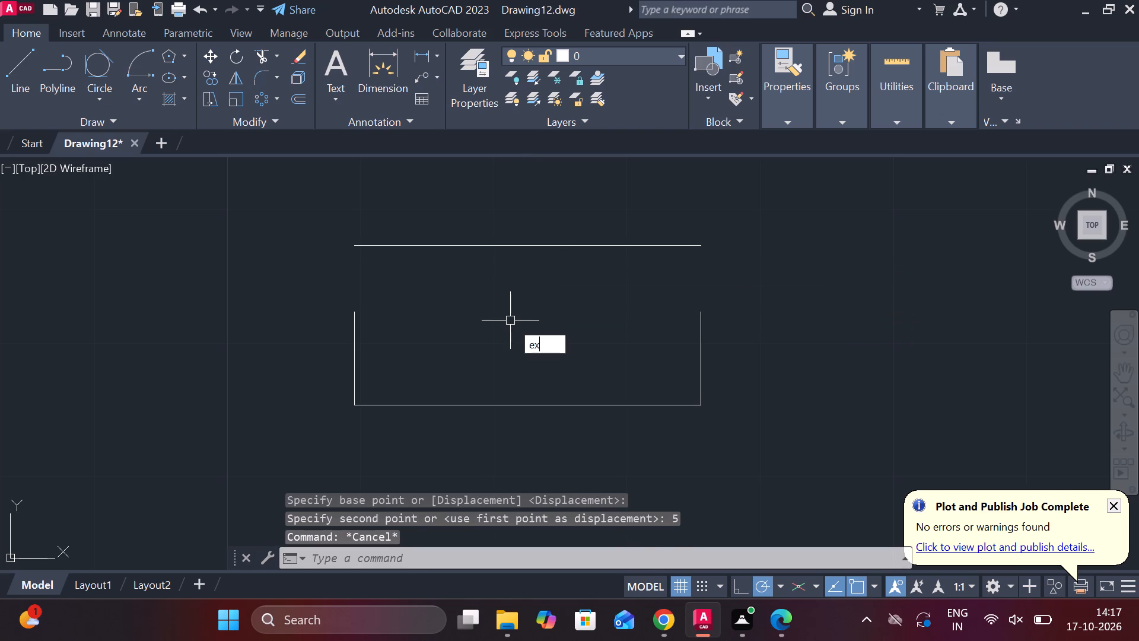
click(354, 323)
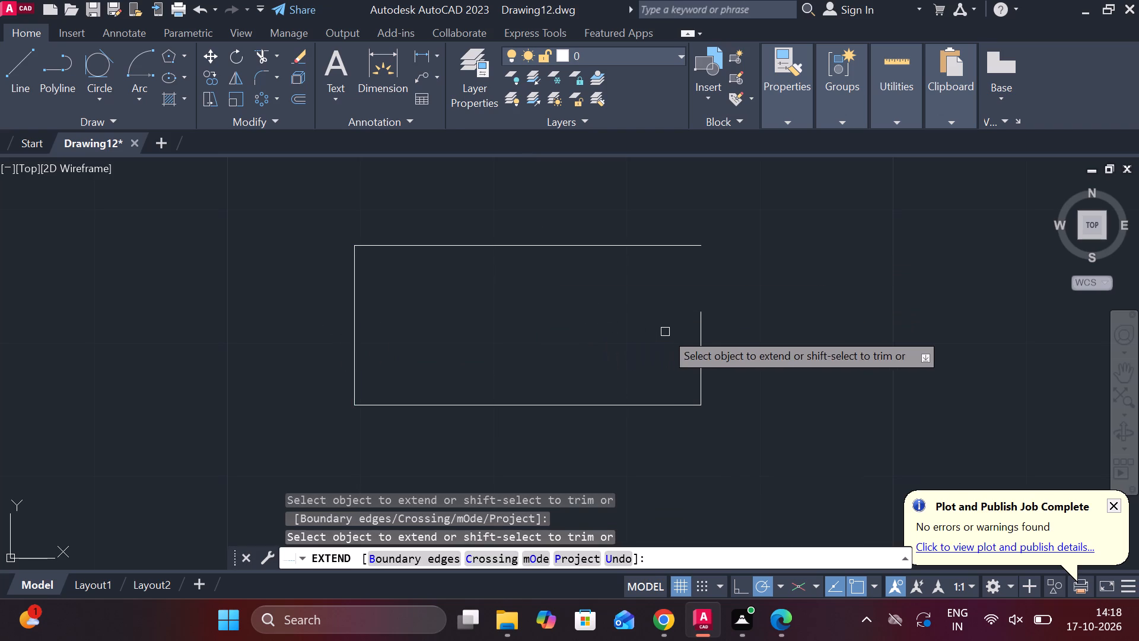
click(702, 325)
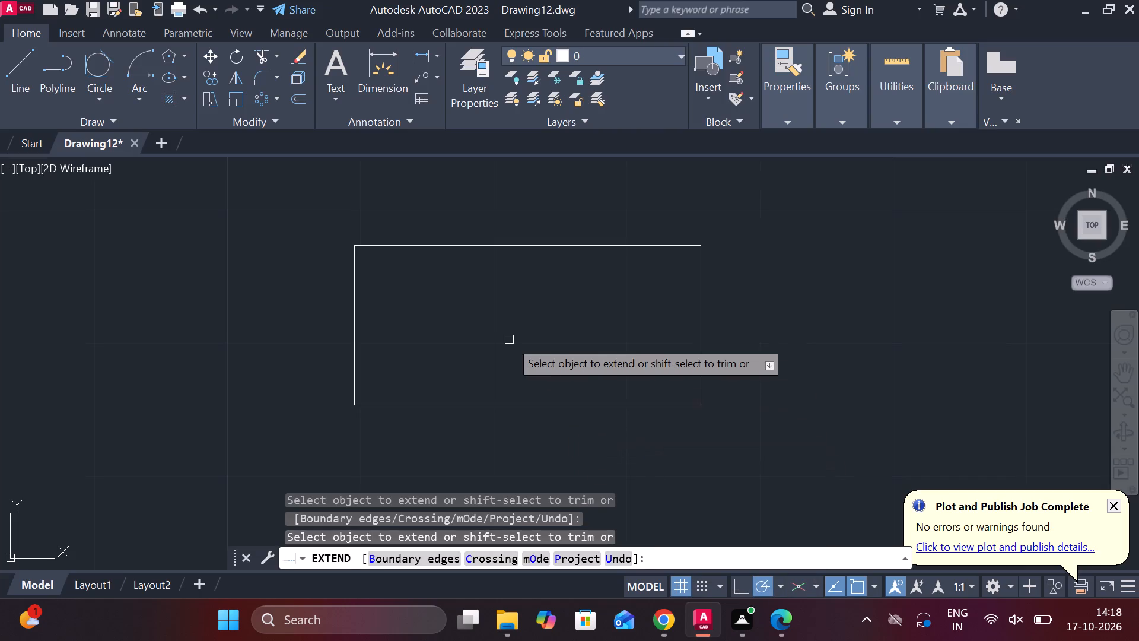
scroll(502, 320, down, 1)
key(Escape)
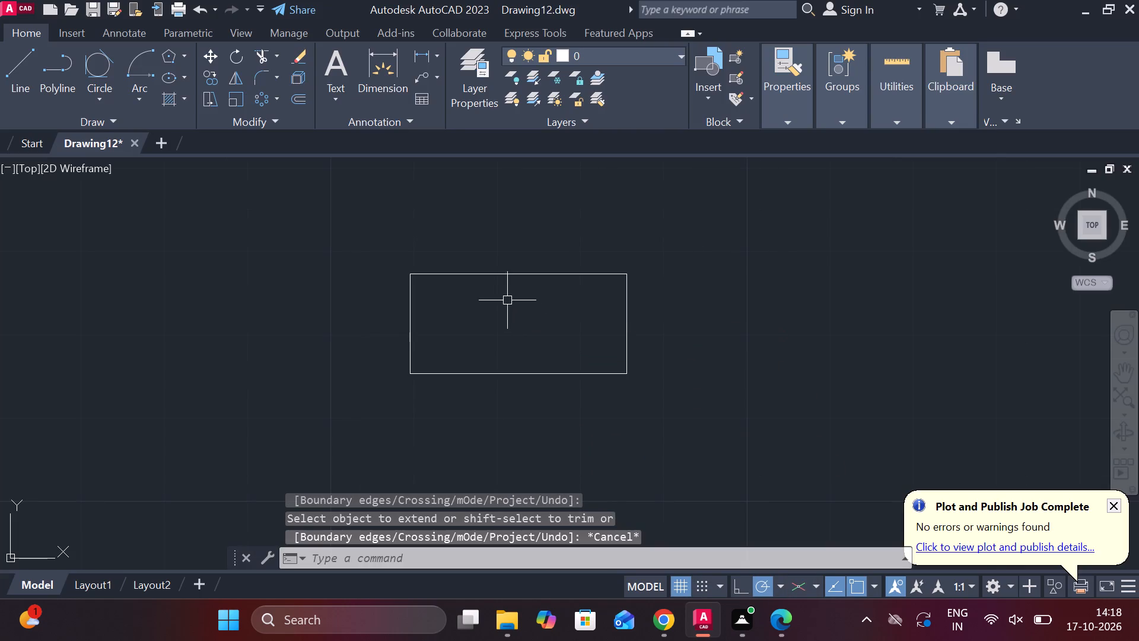
Draw a vertical line through the rectangle from the upper edge's midpoint to the lower edge's midpoint.
key(l)
key(Return)
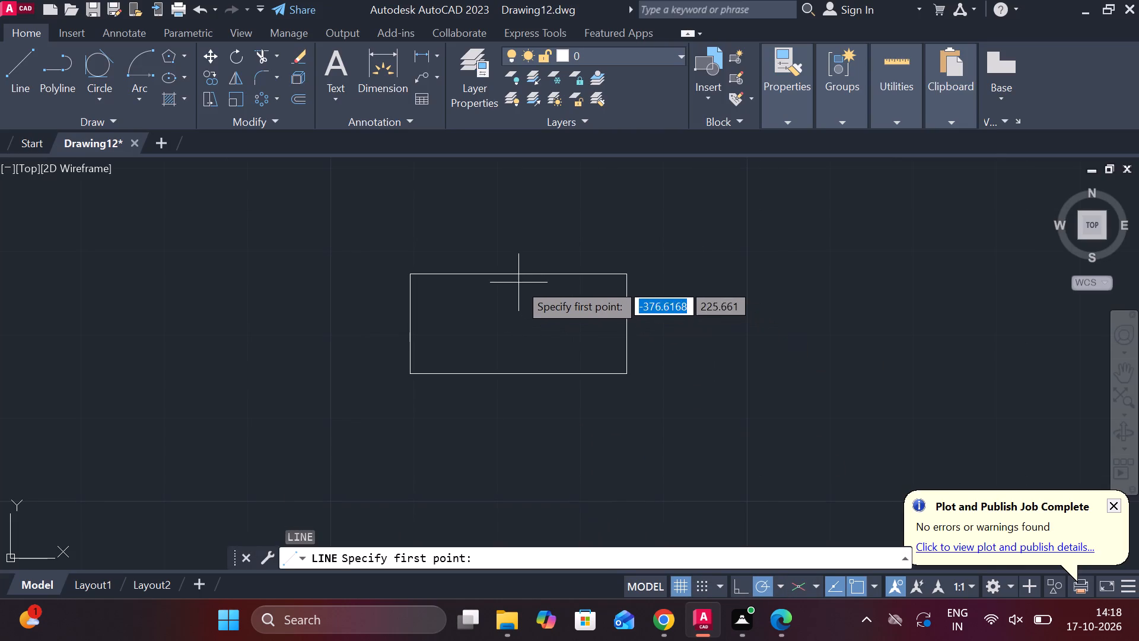
click(514, 279)
click(518, 370)
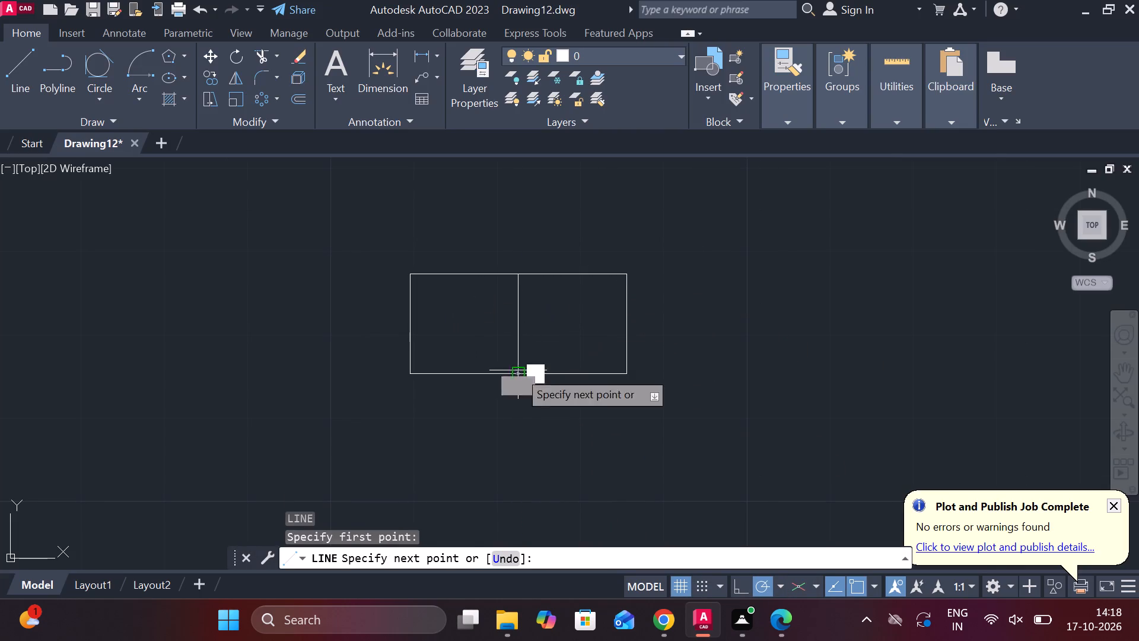
key(Escape)
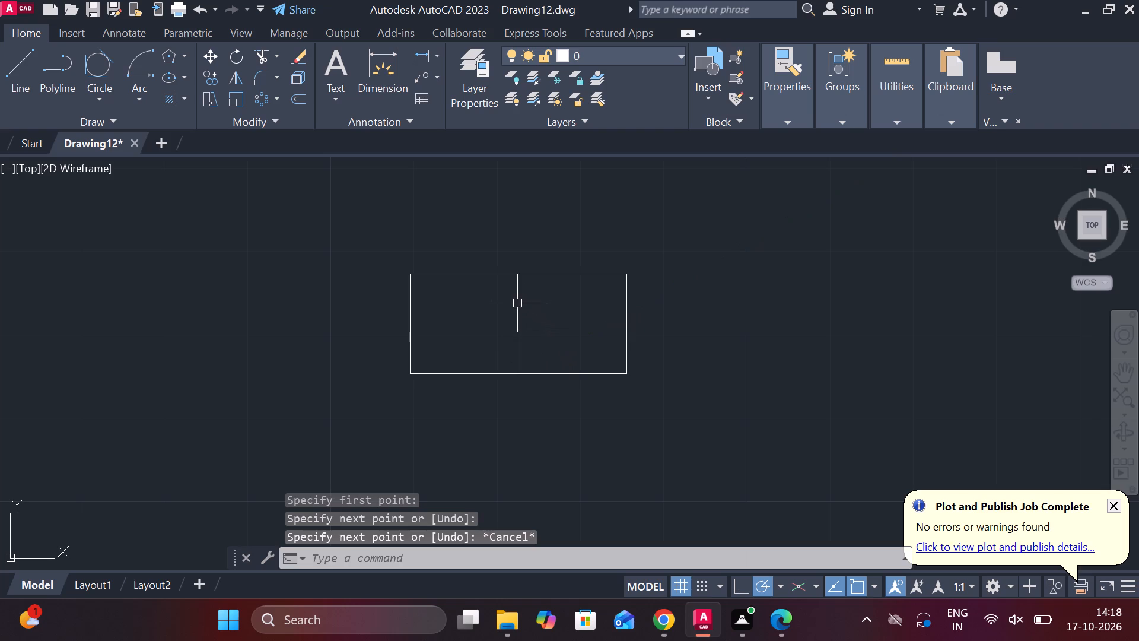
Offset the rectangle's vertical middle line by 6 to each side.
click(516, 303)
key(o)
key(Return)
key(Return)
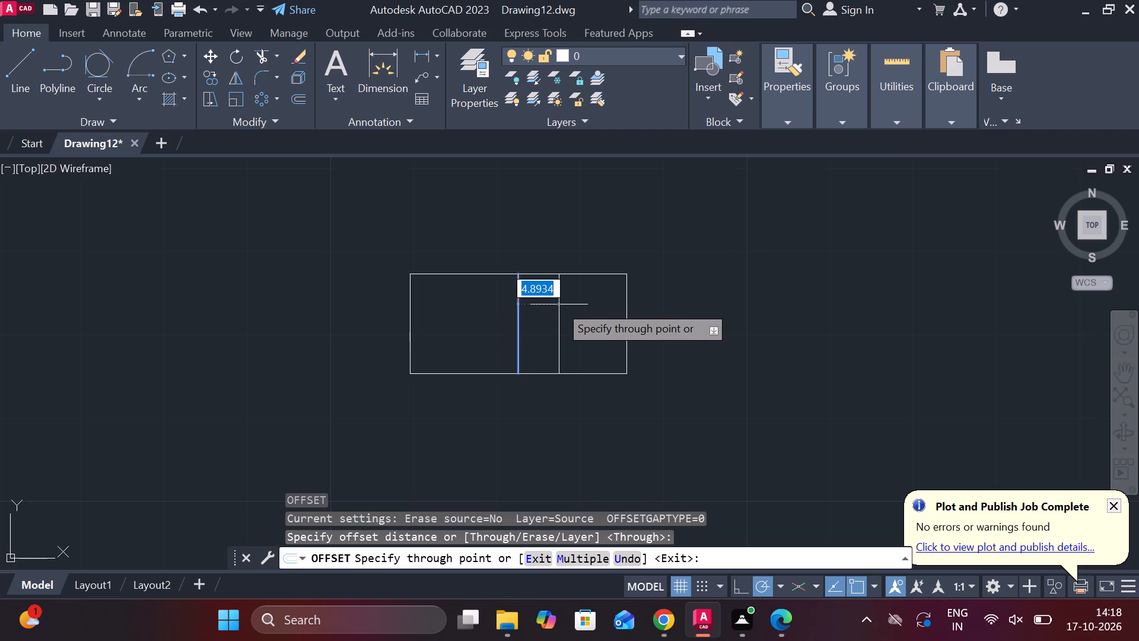
key(6)
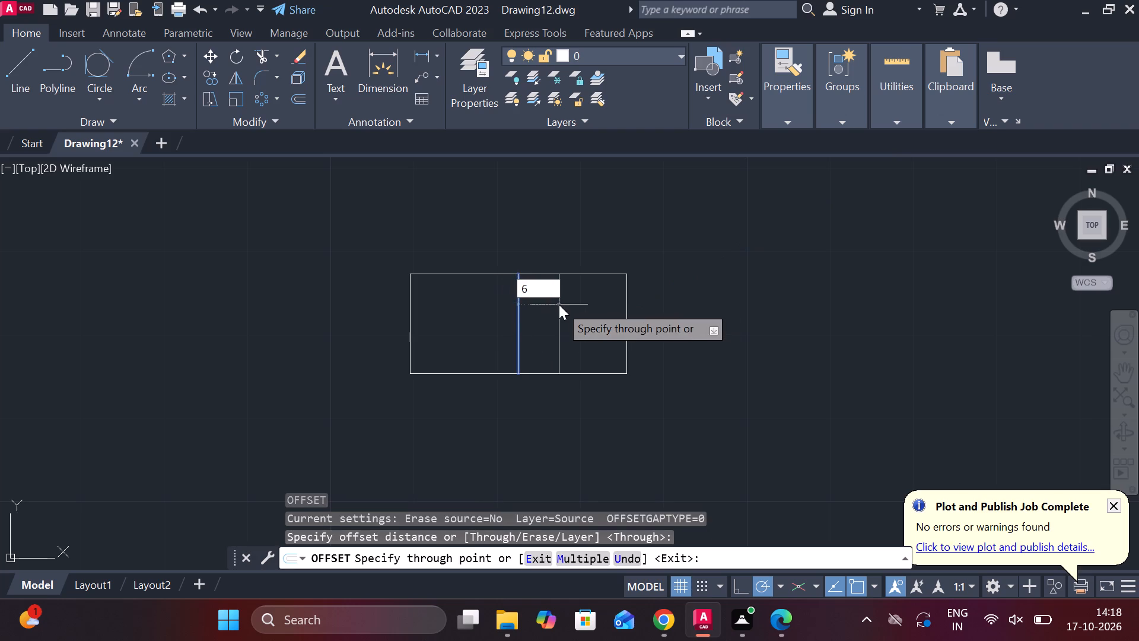
key(Return)
click(520, 311)
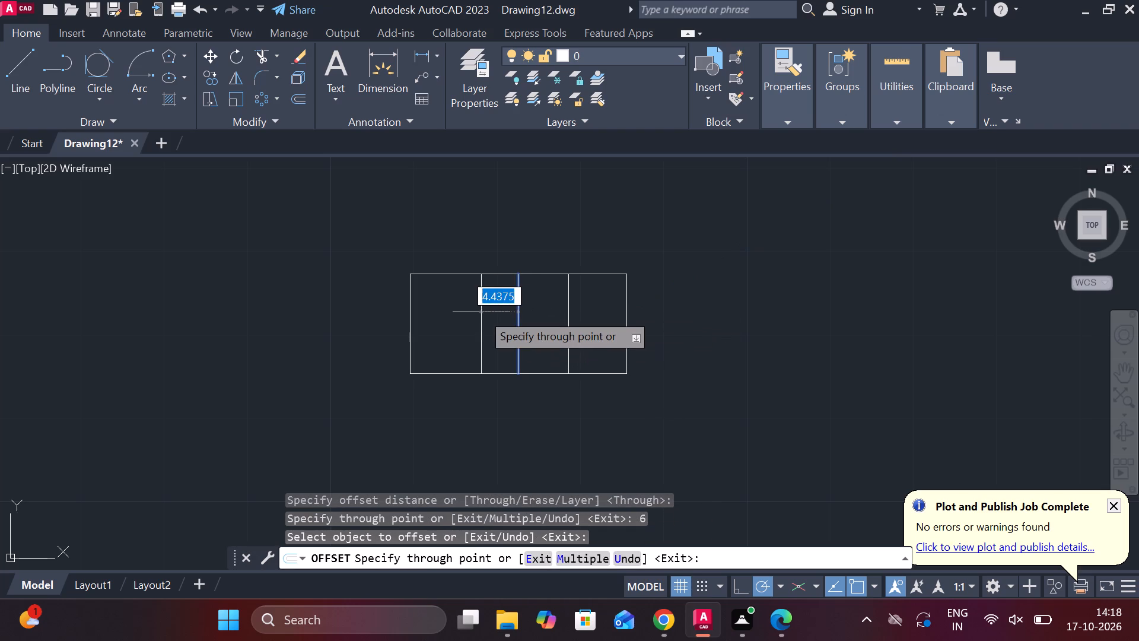
key(6)
key(Return)
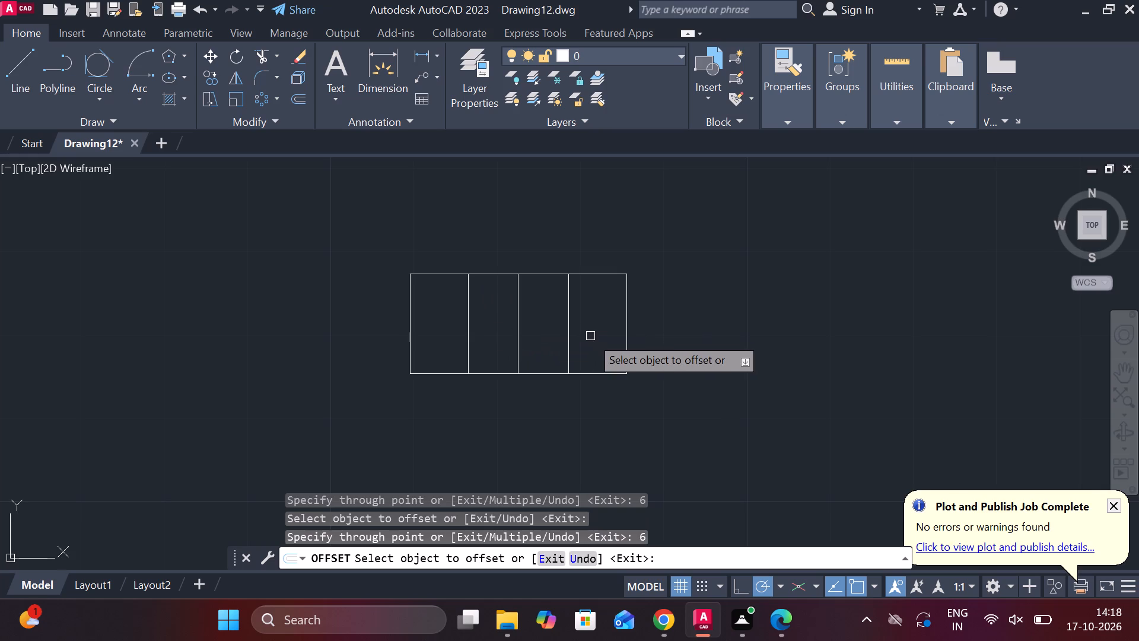
scroll(590, 336, down, 2)
key(Escape)
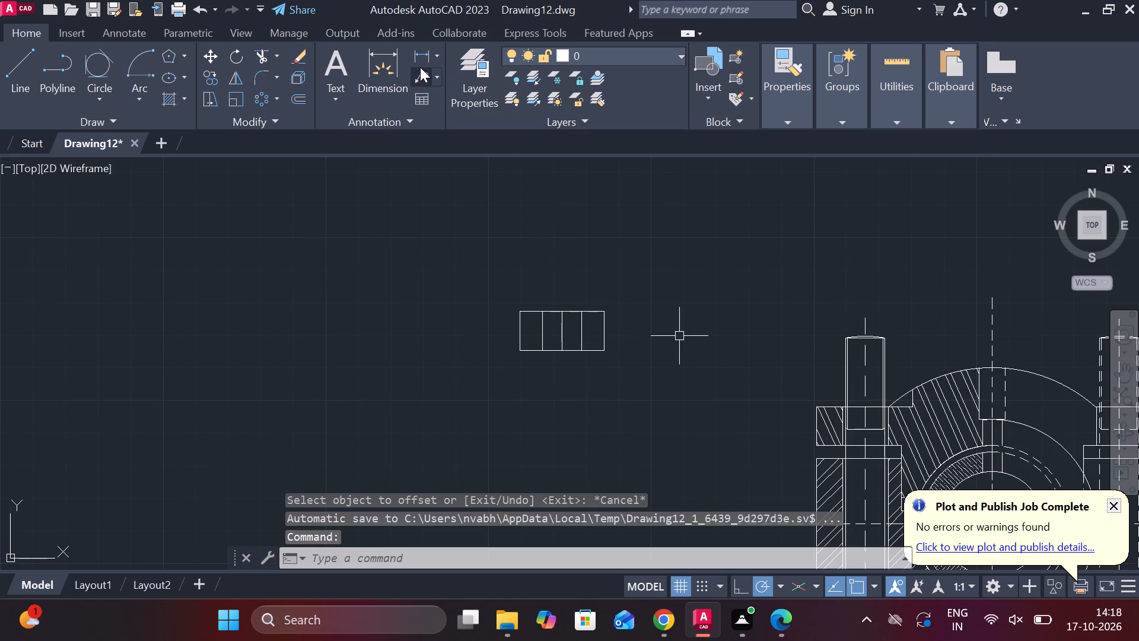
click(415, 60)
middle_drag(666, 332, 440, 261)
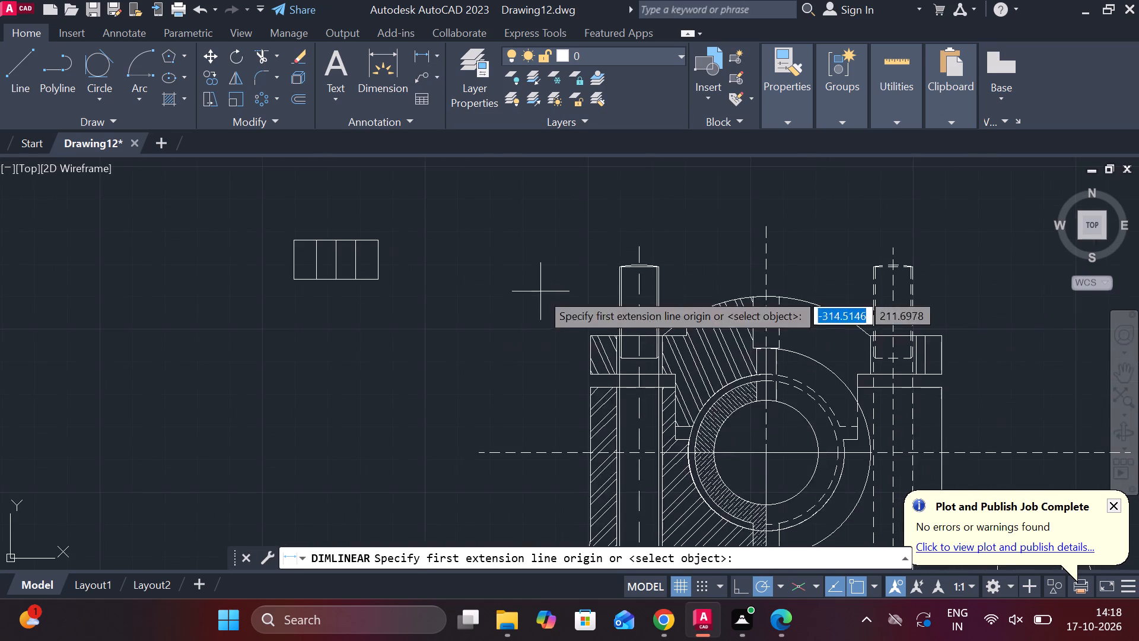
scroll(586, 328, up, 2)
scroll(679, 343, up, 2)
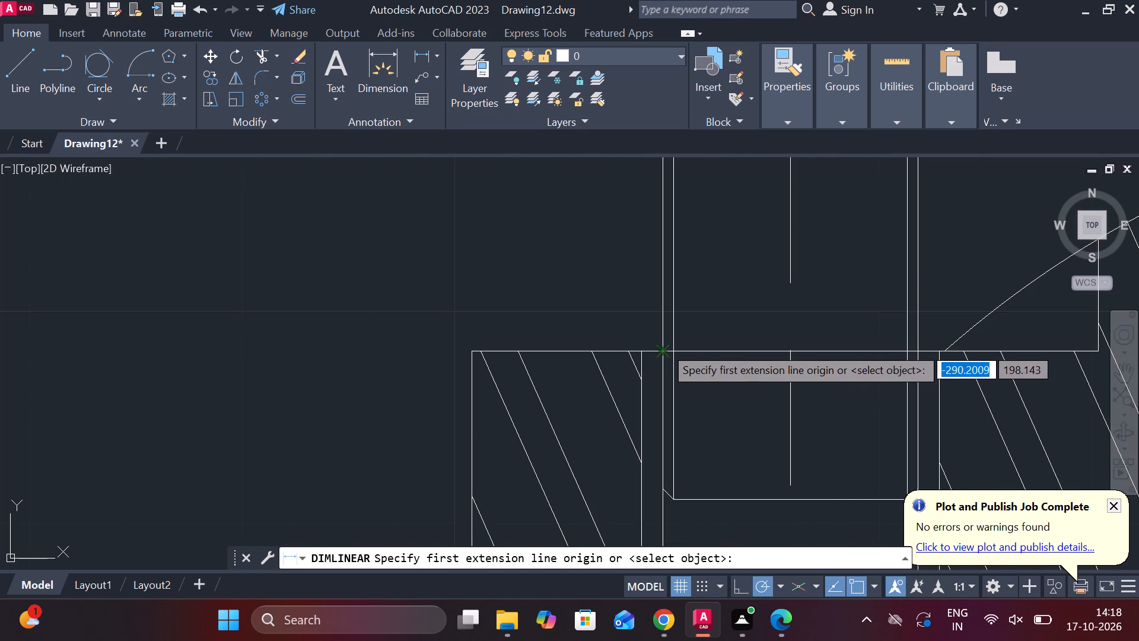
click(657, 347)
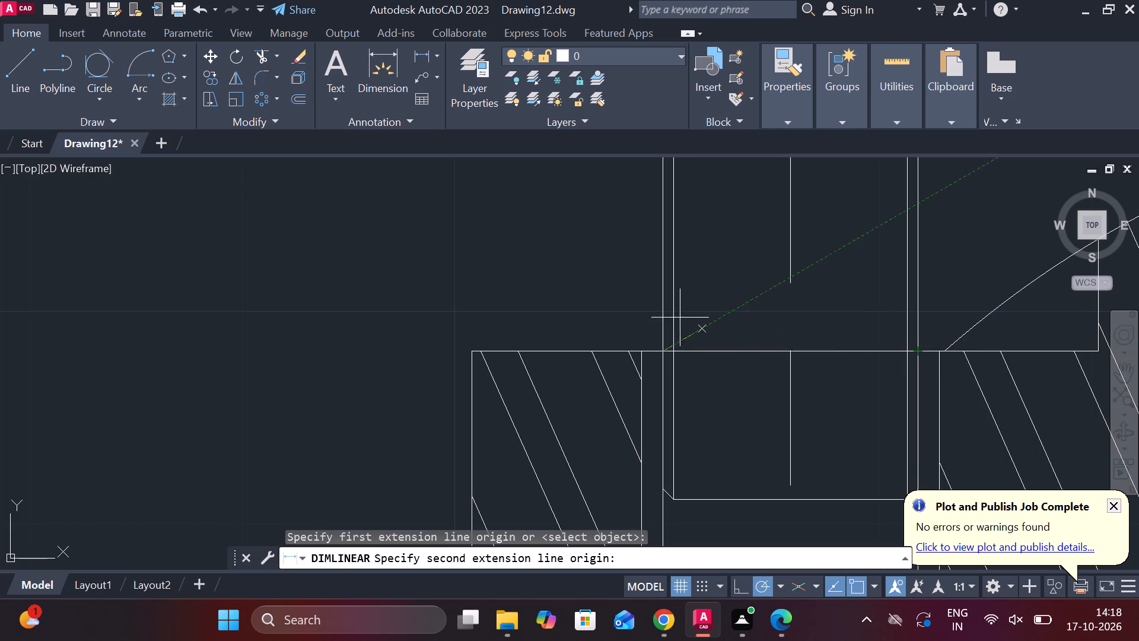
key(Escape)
Offset the divided rectangle's upper edge inward by 1.
scroll(521, 284, down, 2)
middle_drag(429, 253, 668, 314)
scroll(374, 255, down, 2)
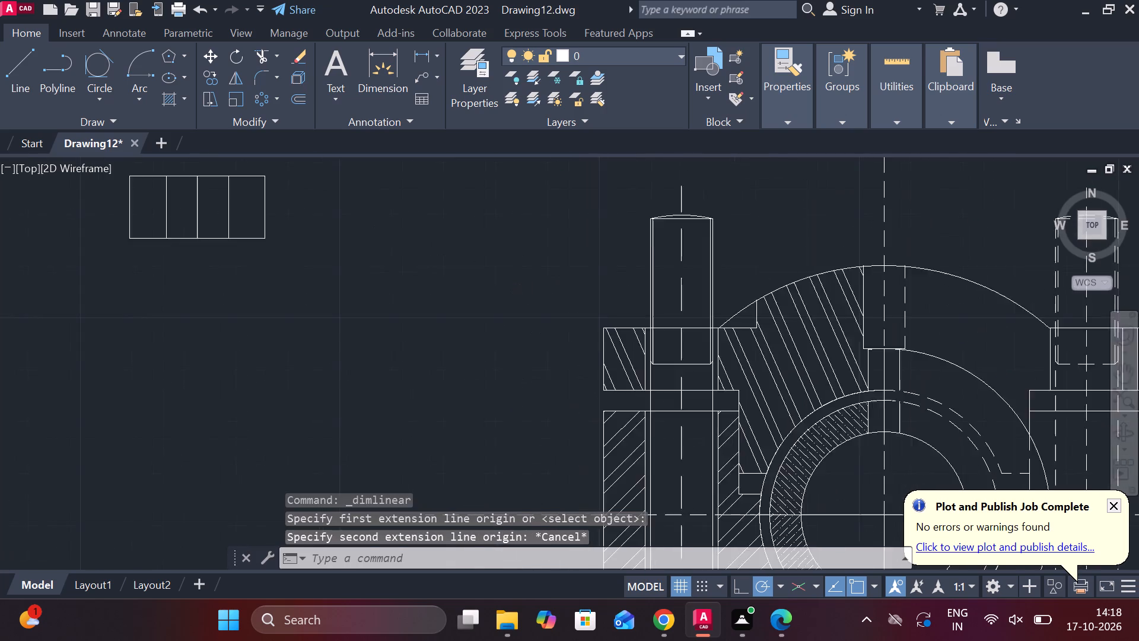
middle_drag(365, 265, 571, 339)
scroll(412, 288, up, 2)
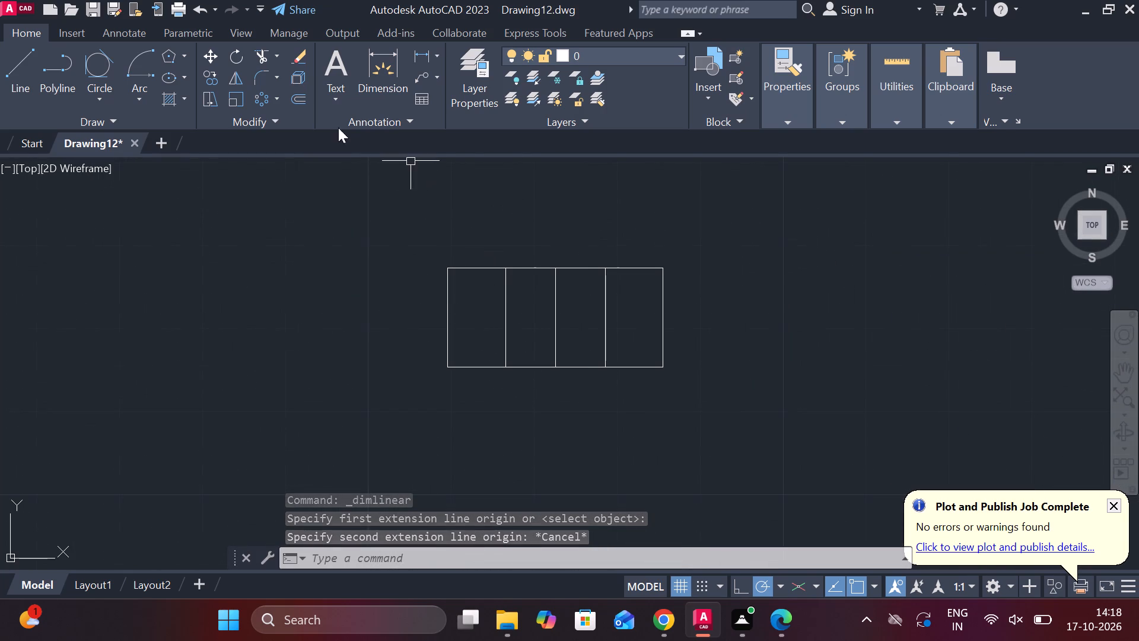
click(595, 269)
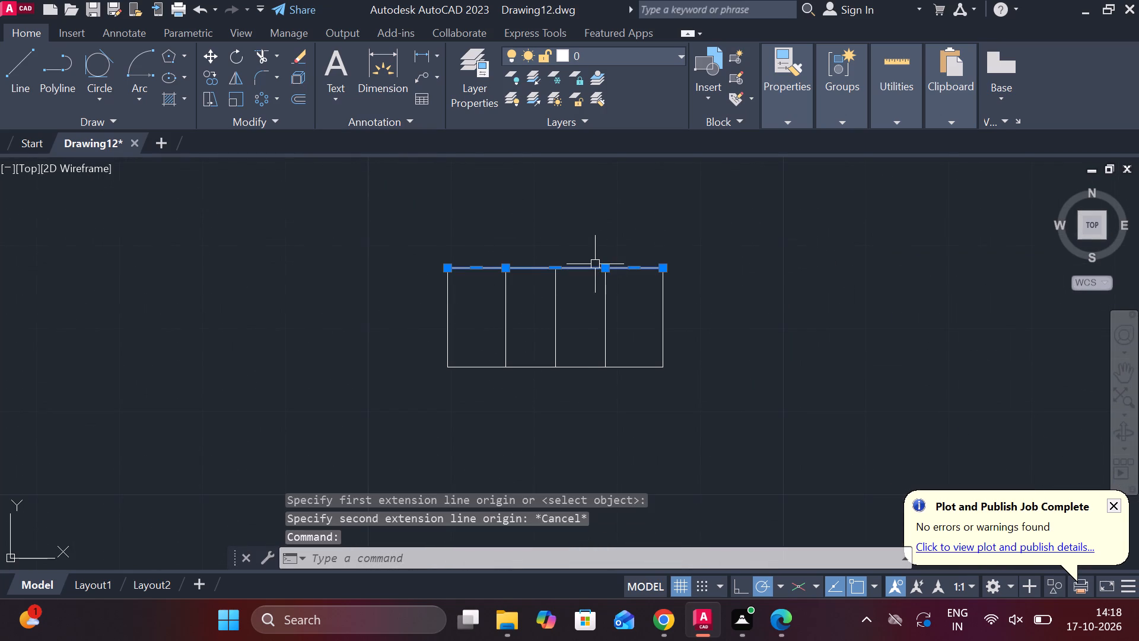
key(o)
key(Return)
key(Return)
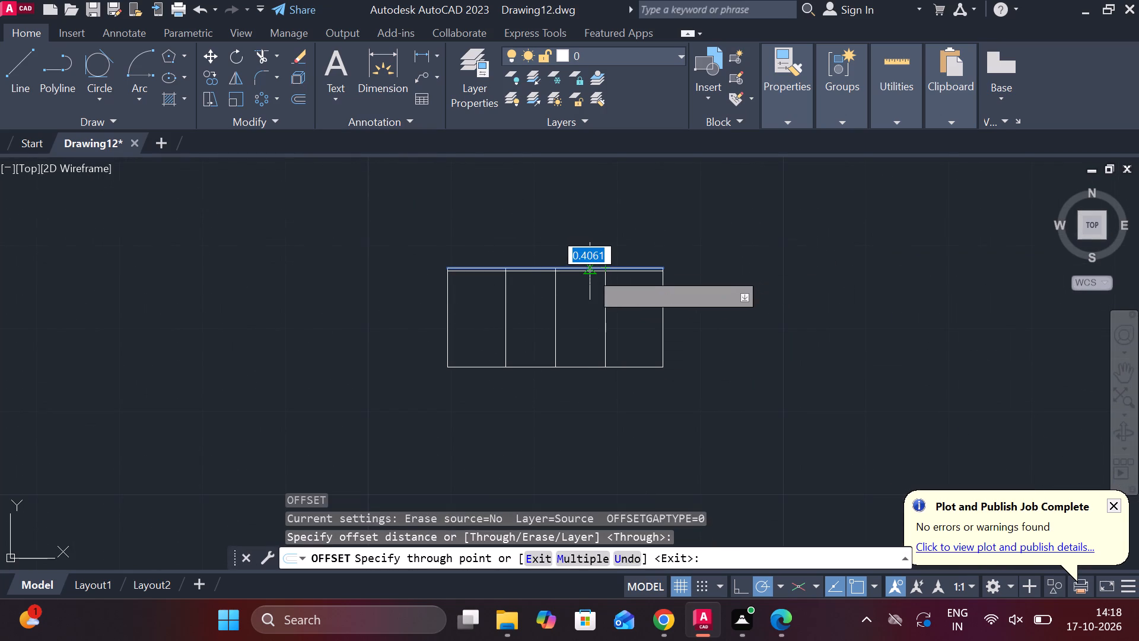
text(1)
key(space)
click(583, 367)
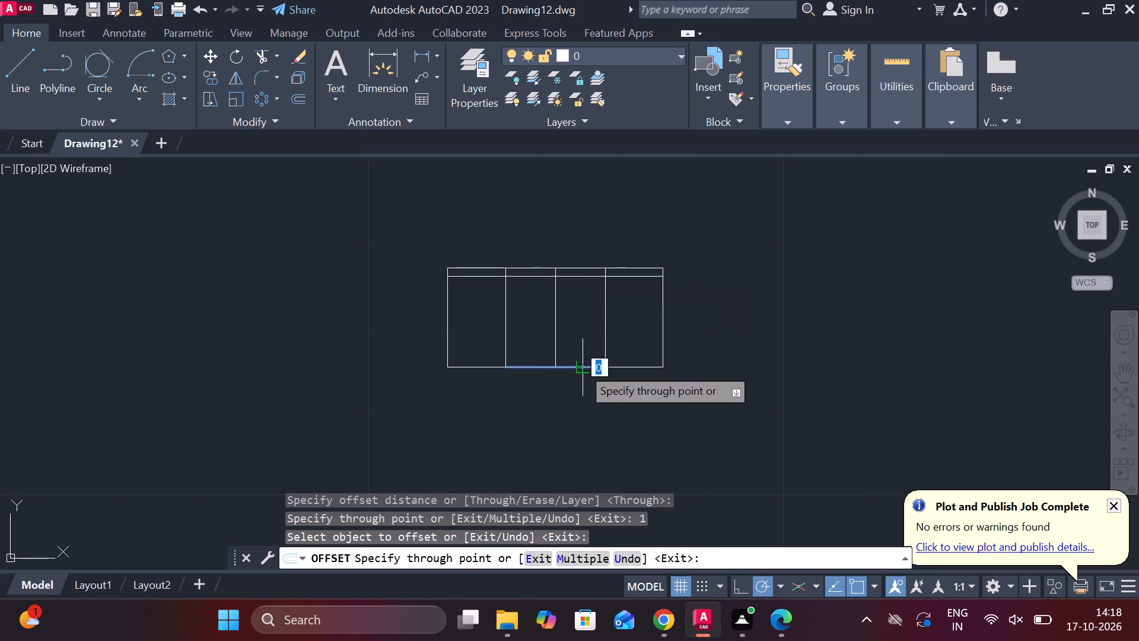
key(Escape)
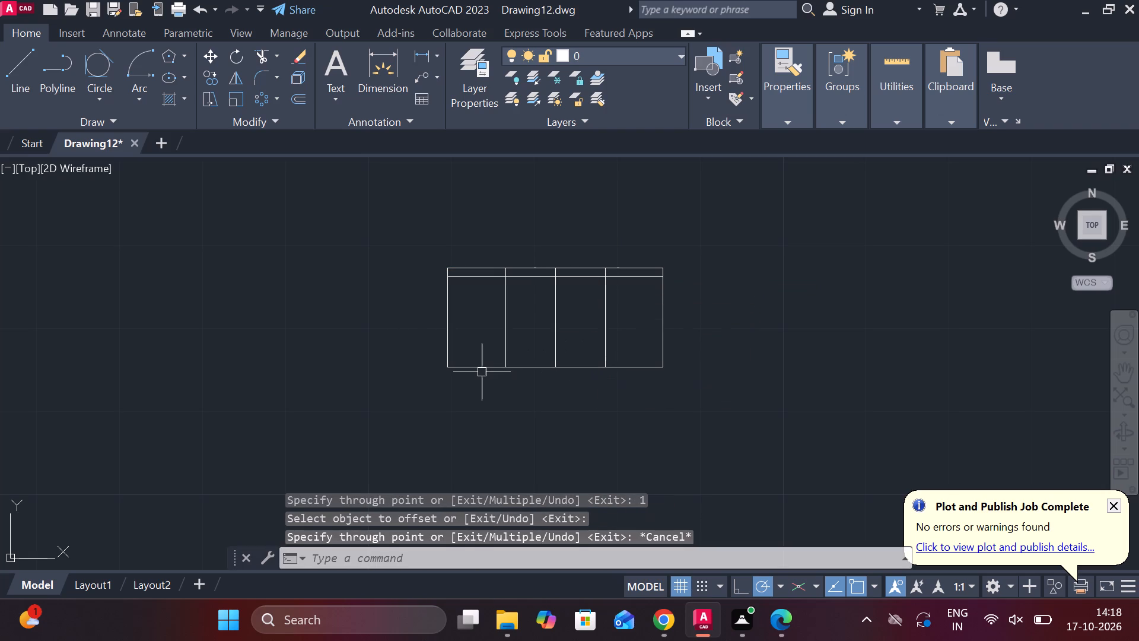
Join the three collinear segments of the rectangle's lower edge into one polyline.
click(482, 370)
click(549, 364)
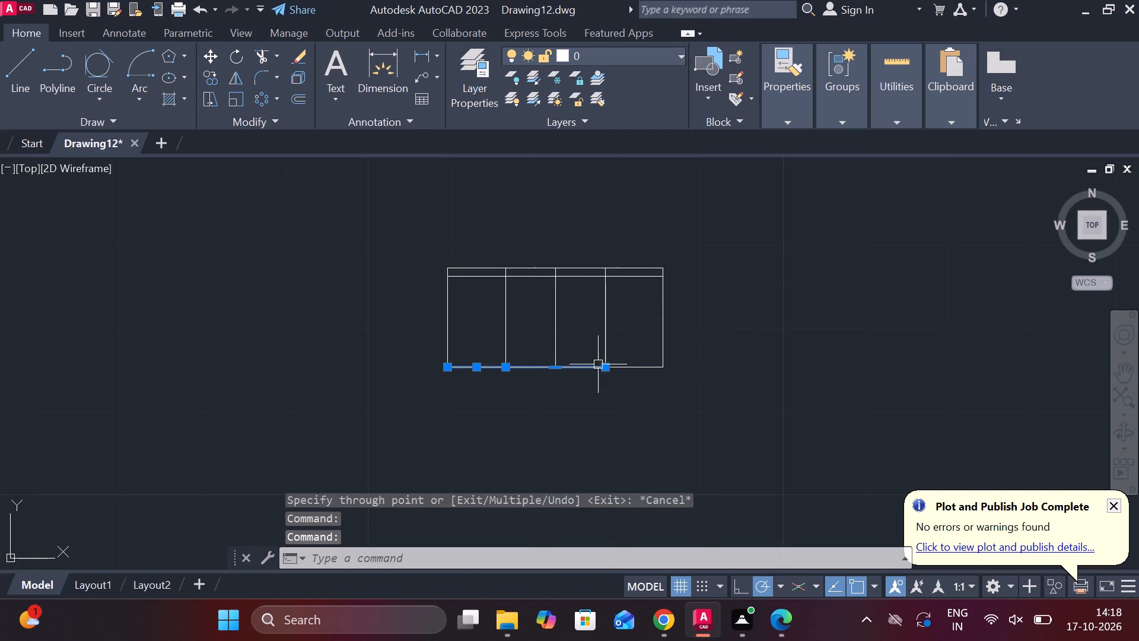
click(638, 372)
key(j)
key(Return)
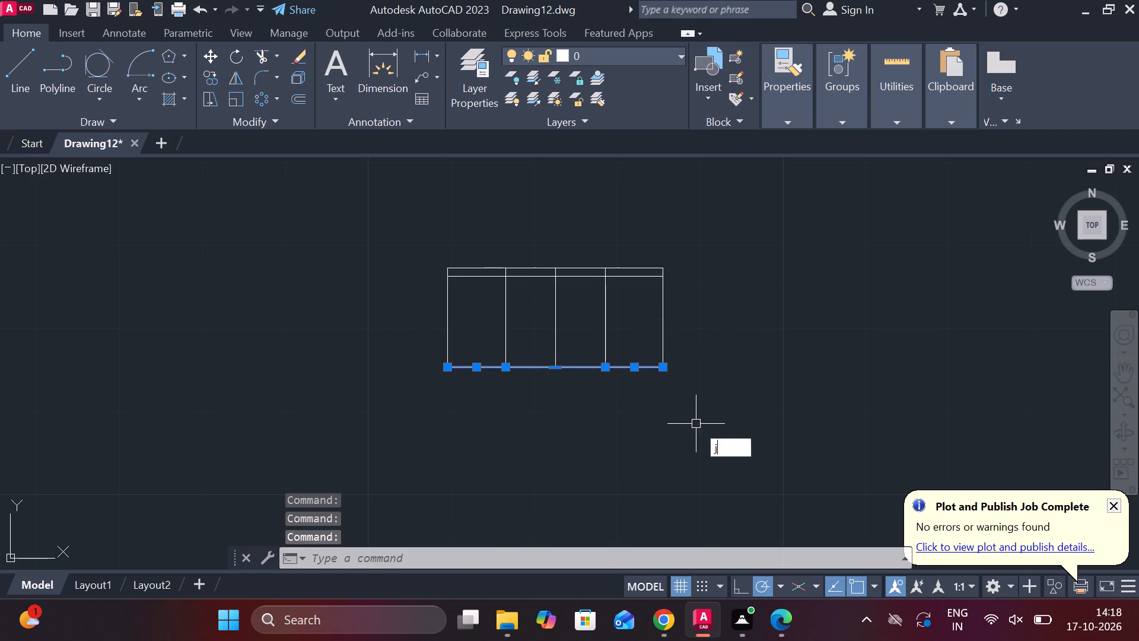
Offset the rectangle's joined lower edge inward by 1.
click(586, 368)
key(o)
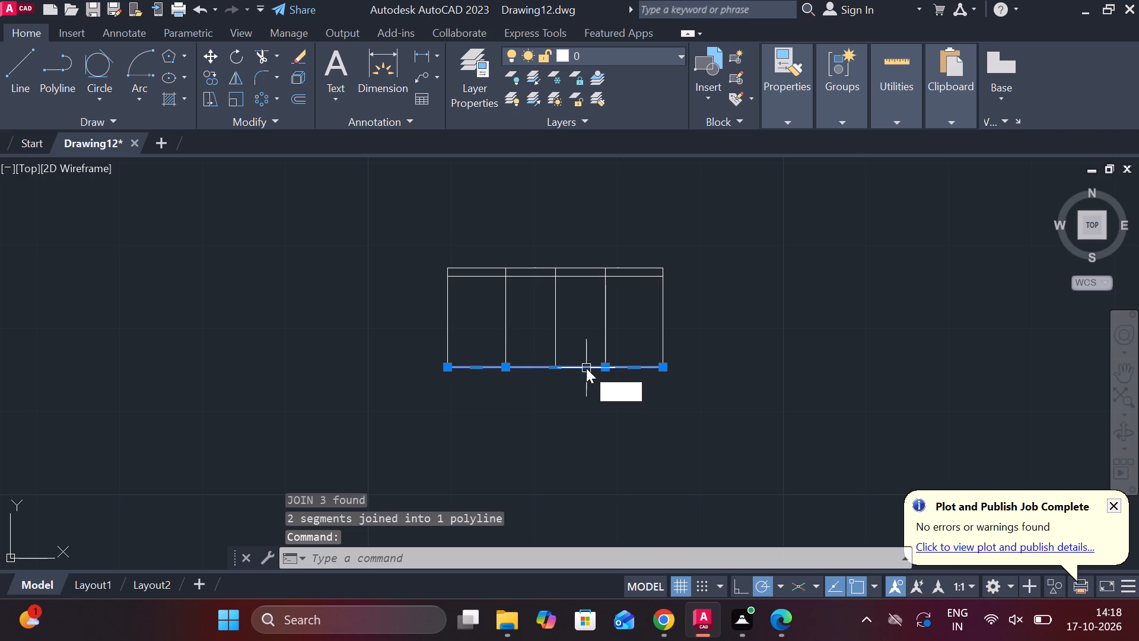
key(Return)
key(Return)
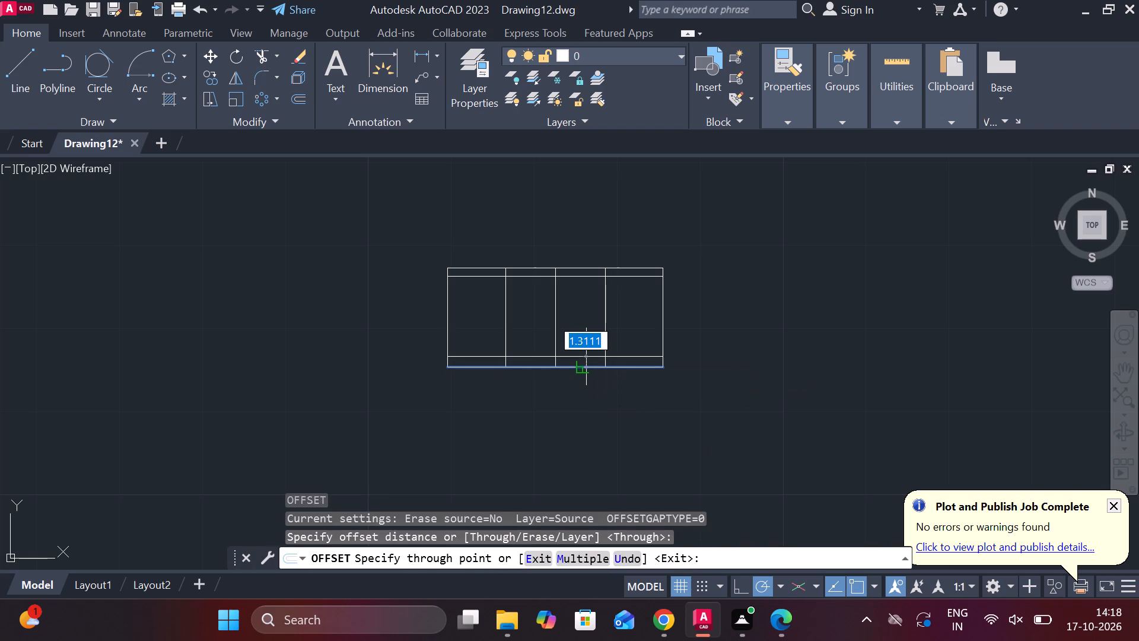
text(1)
key(space)
scroll(510, 318, up, 1)
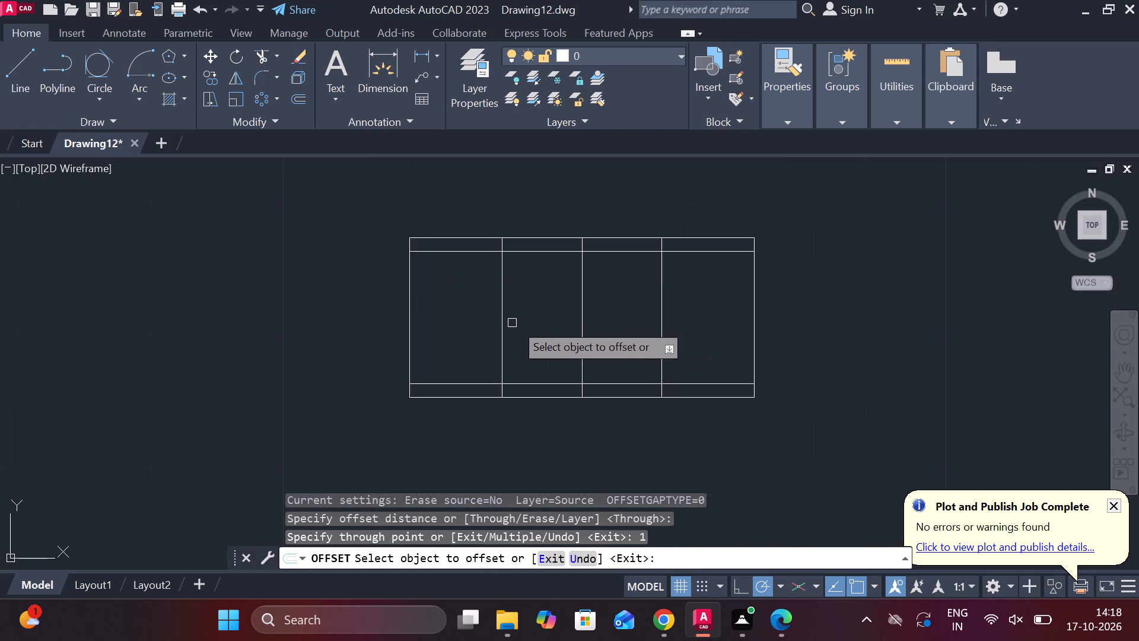
key(Escape)
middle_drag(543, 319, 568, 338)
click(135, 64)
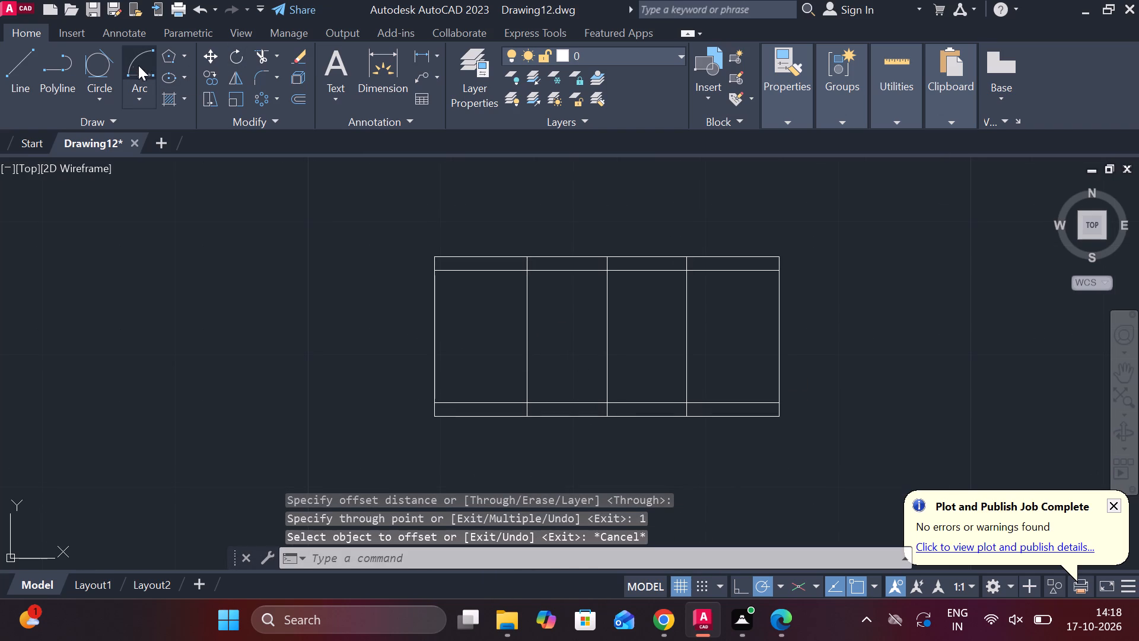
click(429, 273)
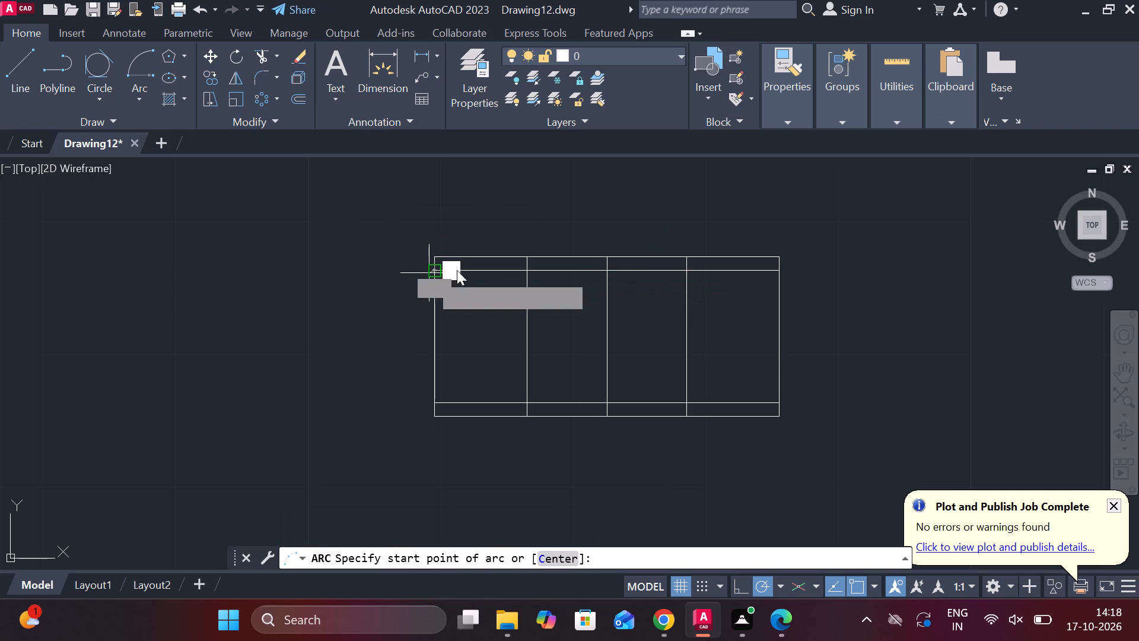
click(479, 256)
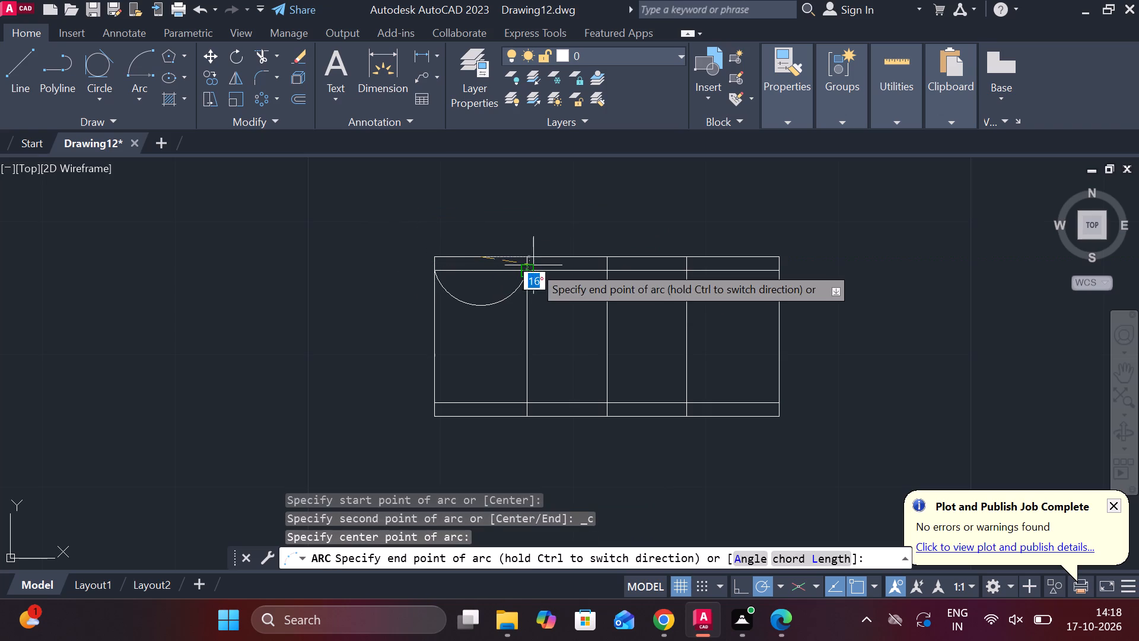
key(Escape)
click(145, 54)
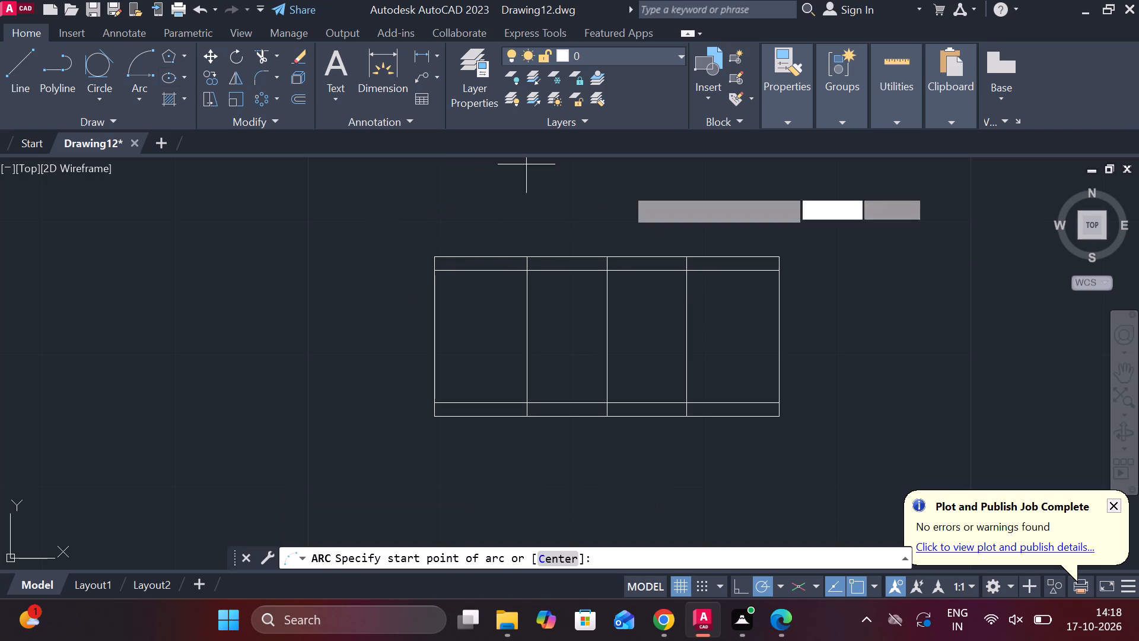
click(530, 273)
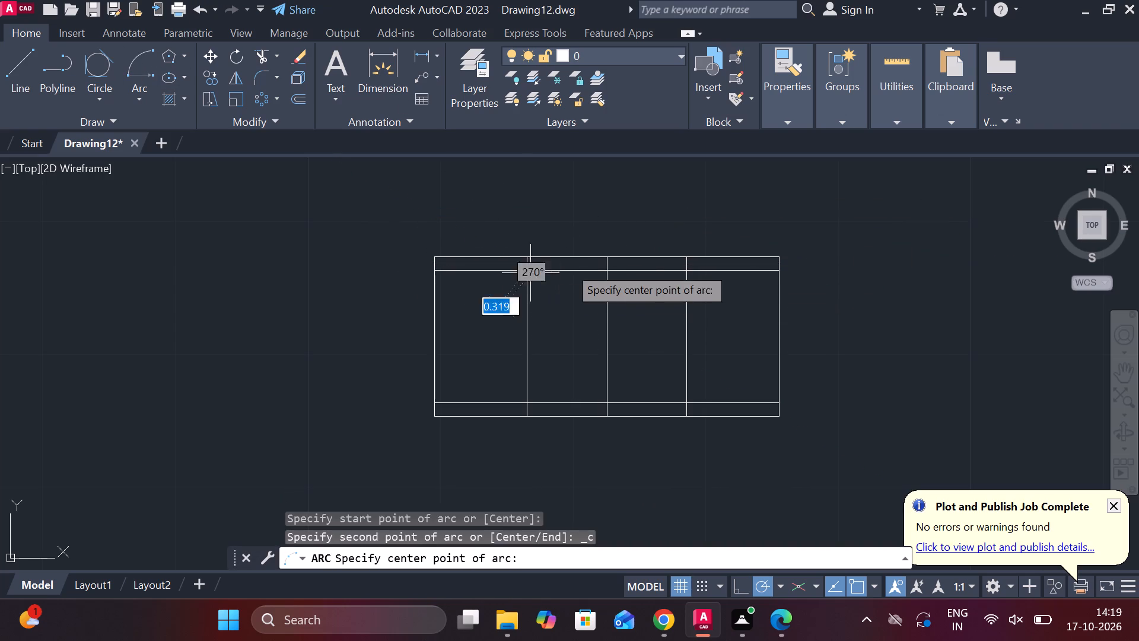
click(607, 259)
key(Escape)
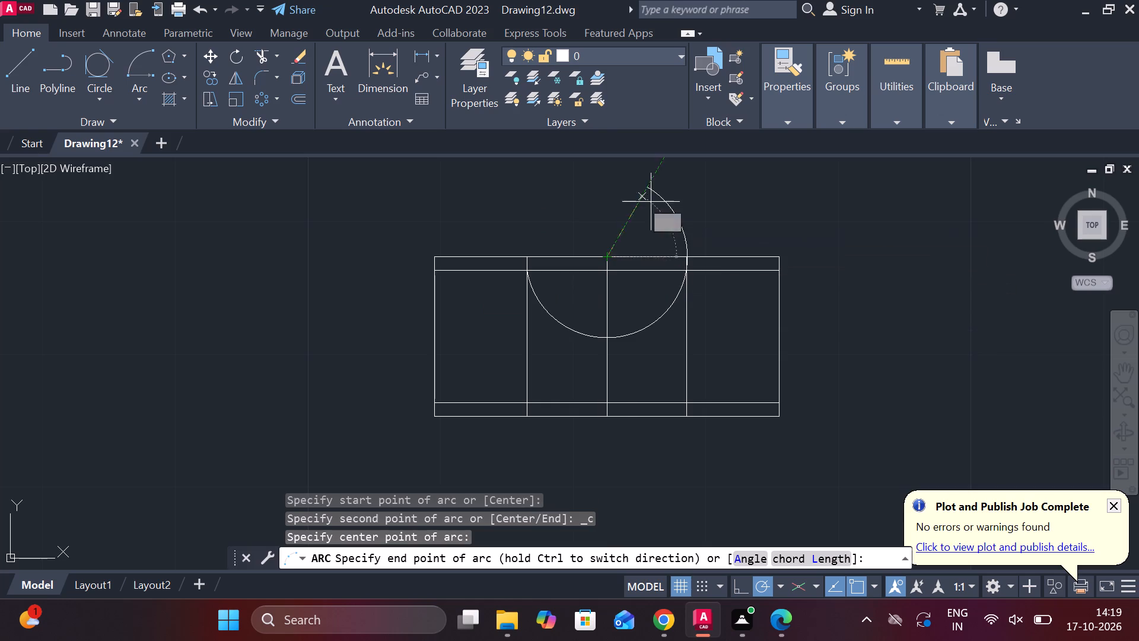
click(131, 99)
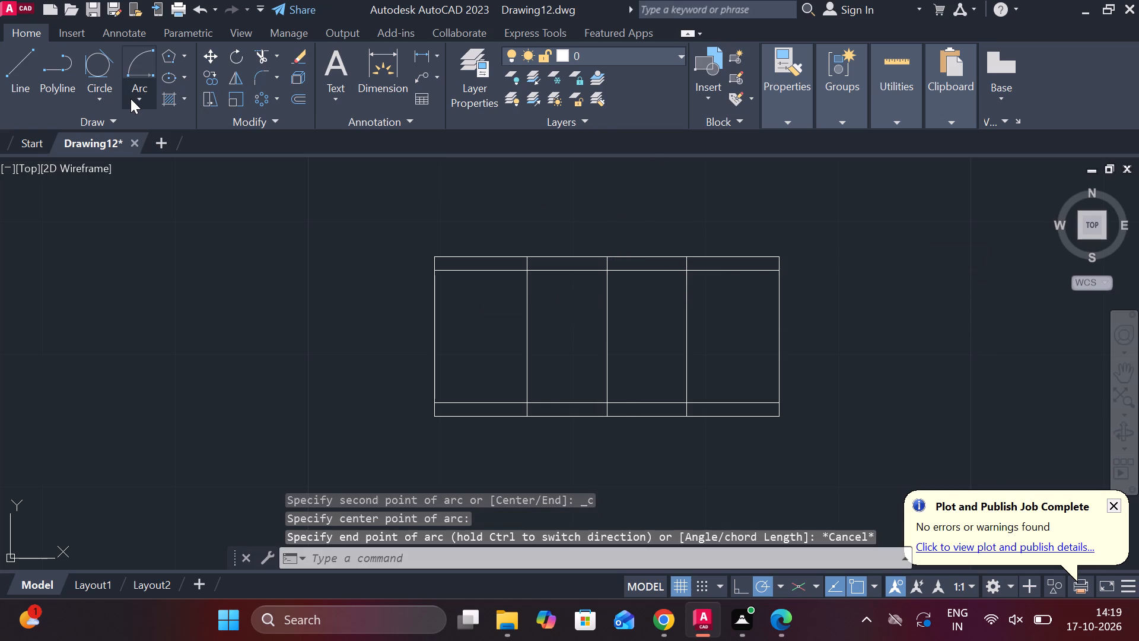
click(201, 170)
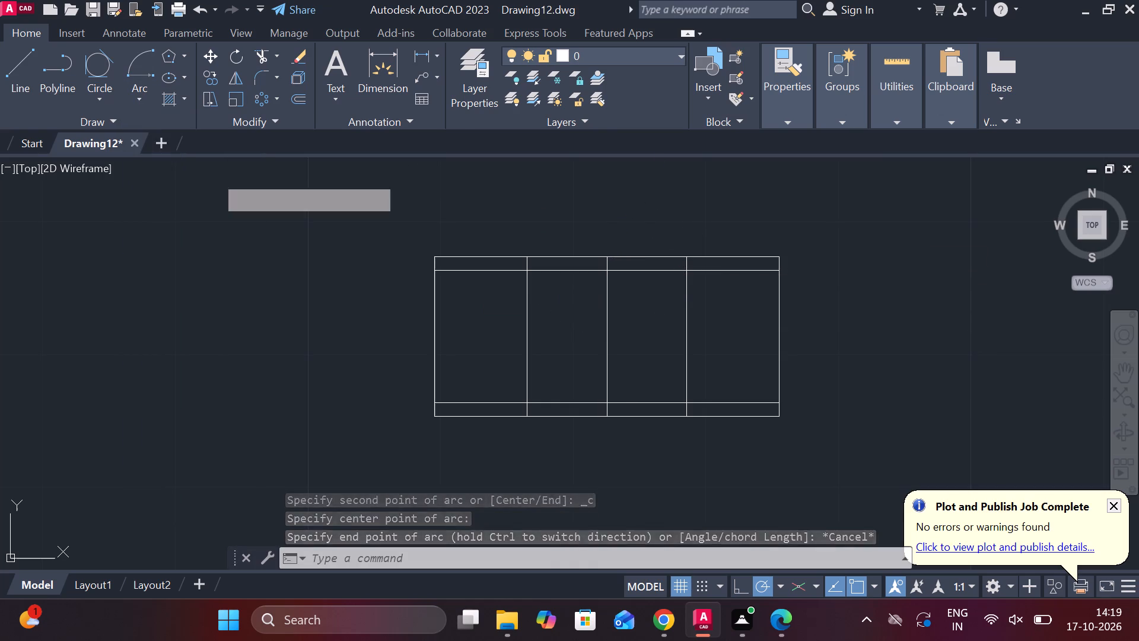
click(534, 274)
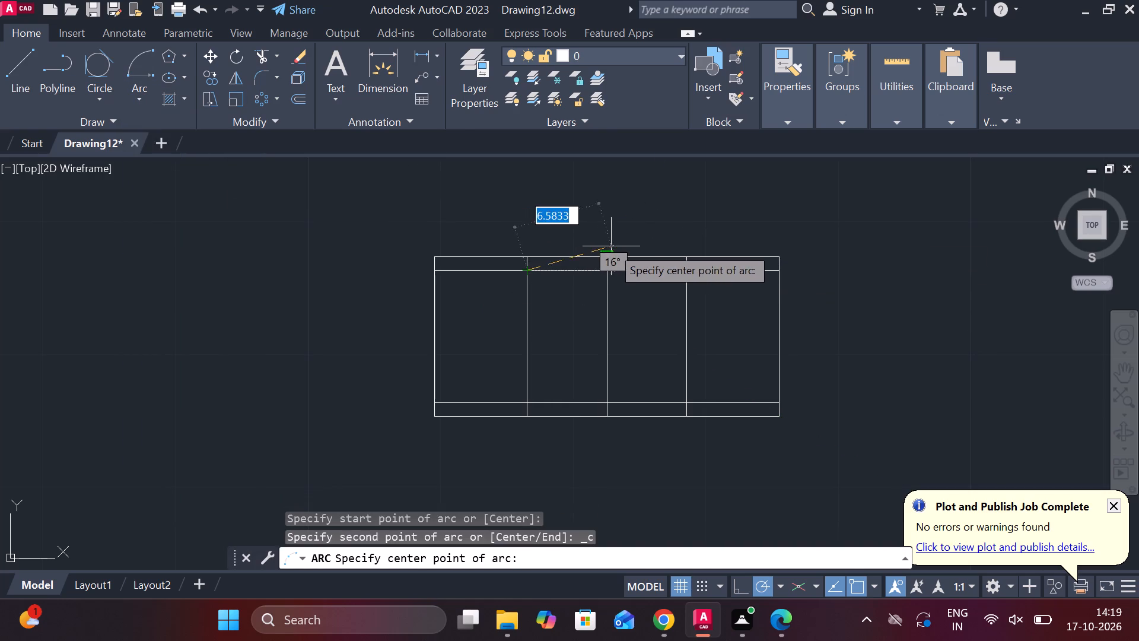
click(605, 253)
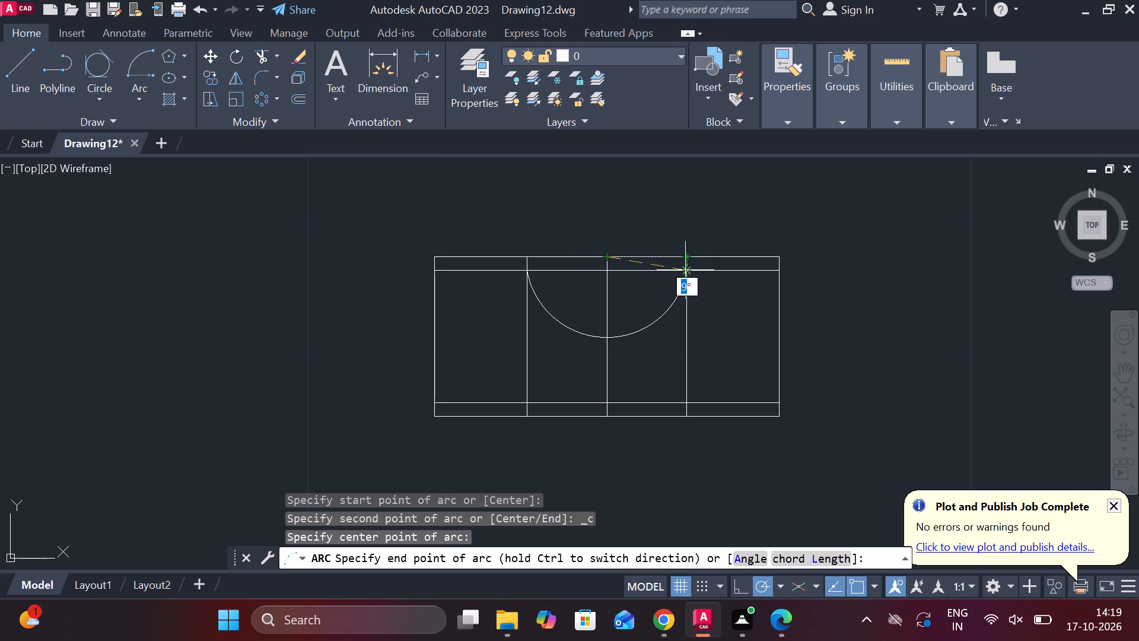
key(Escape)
Draw a three-point arc across the nut's two middle bays, from the upper offset line through the upper edge's midpoint.
key(space)
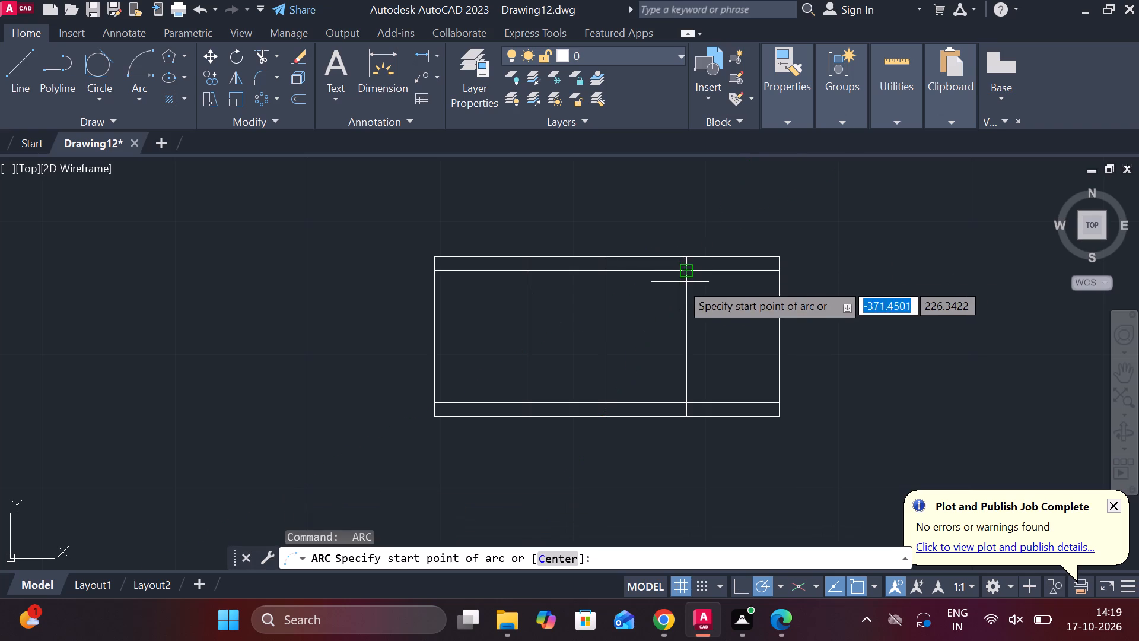
click(685, 276)
click(602, 259)
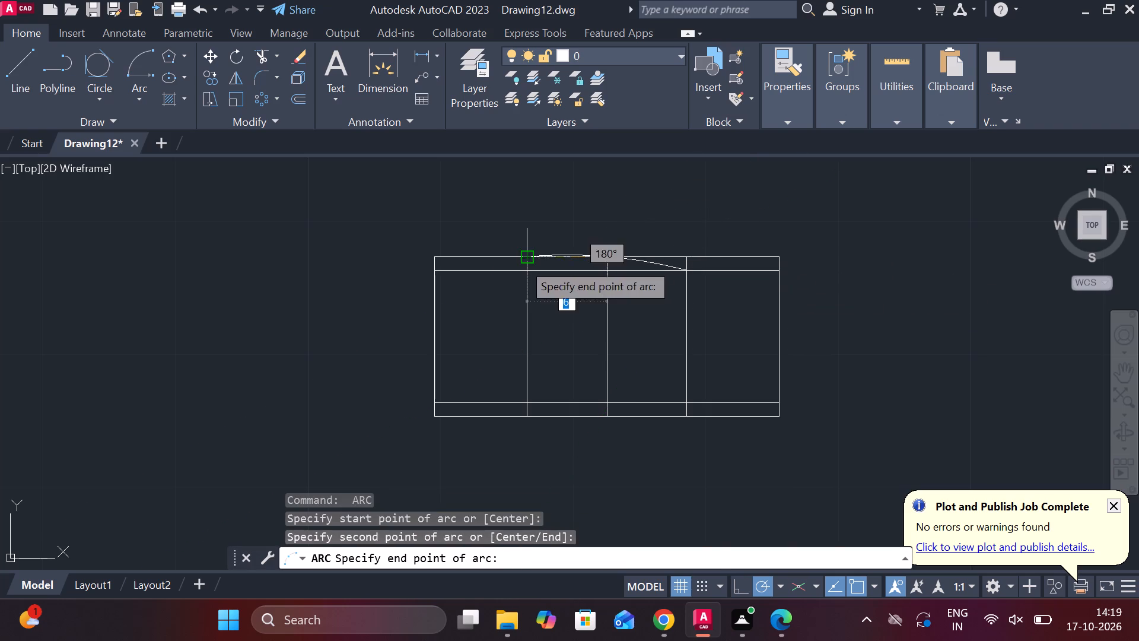
click(527, 269)
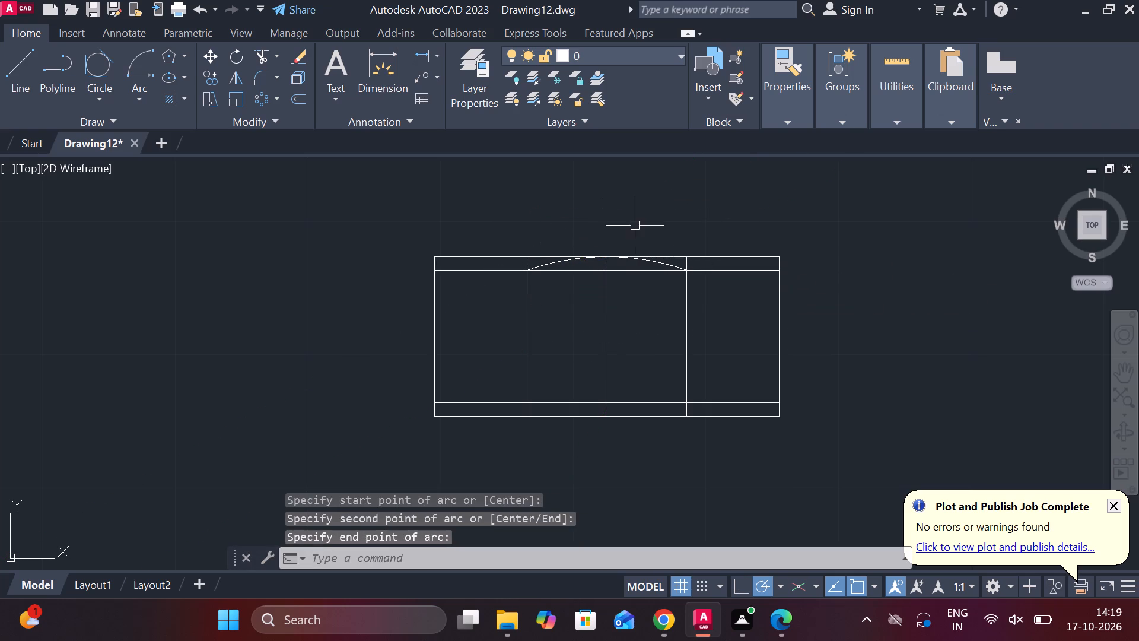
key(Escape)
Draw a three-point arc in each outer bay, ending on the upper offset line and touching the upper edge at the bay's centre.
key(space)
click(528, 274)
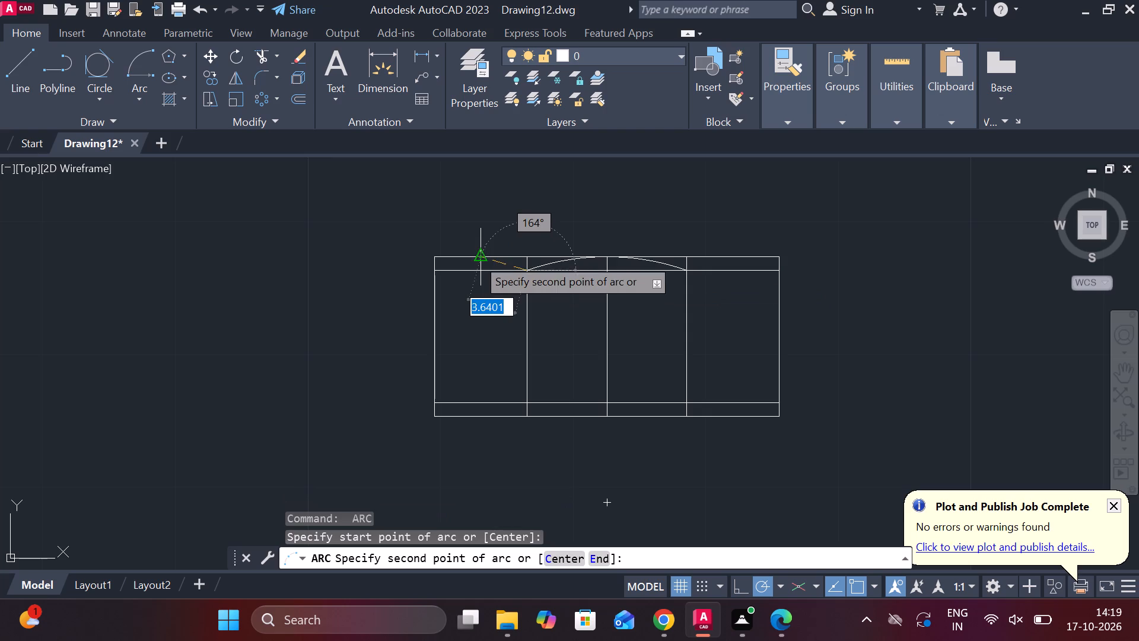
click(480, 256)
click(435, 269)
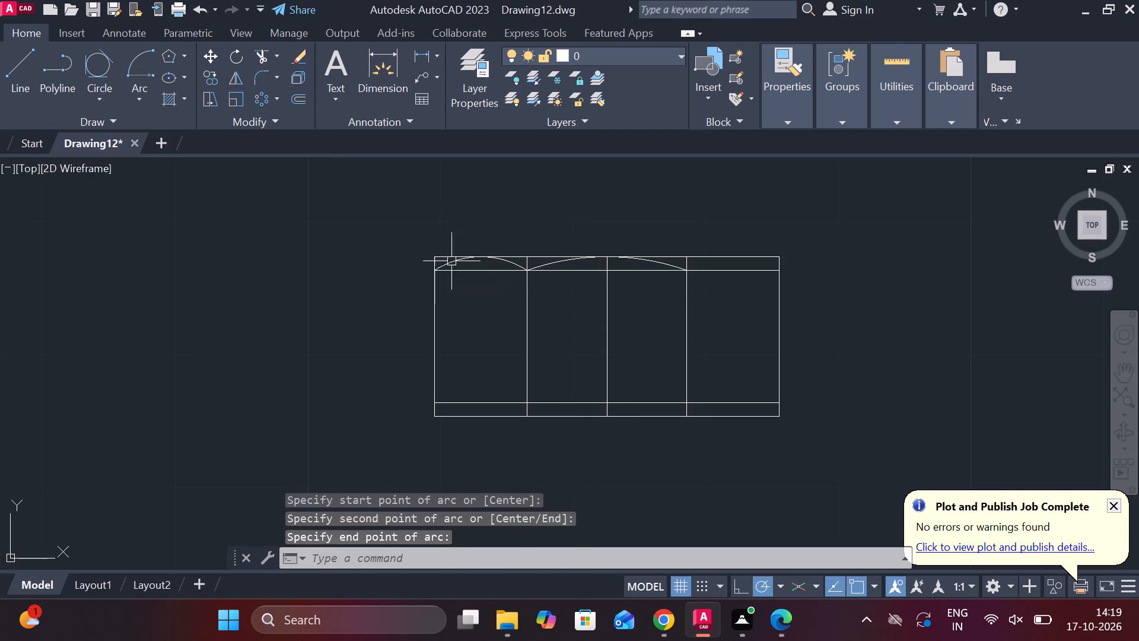
key(Escape)
key(space)
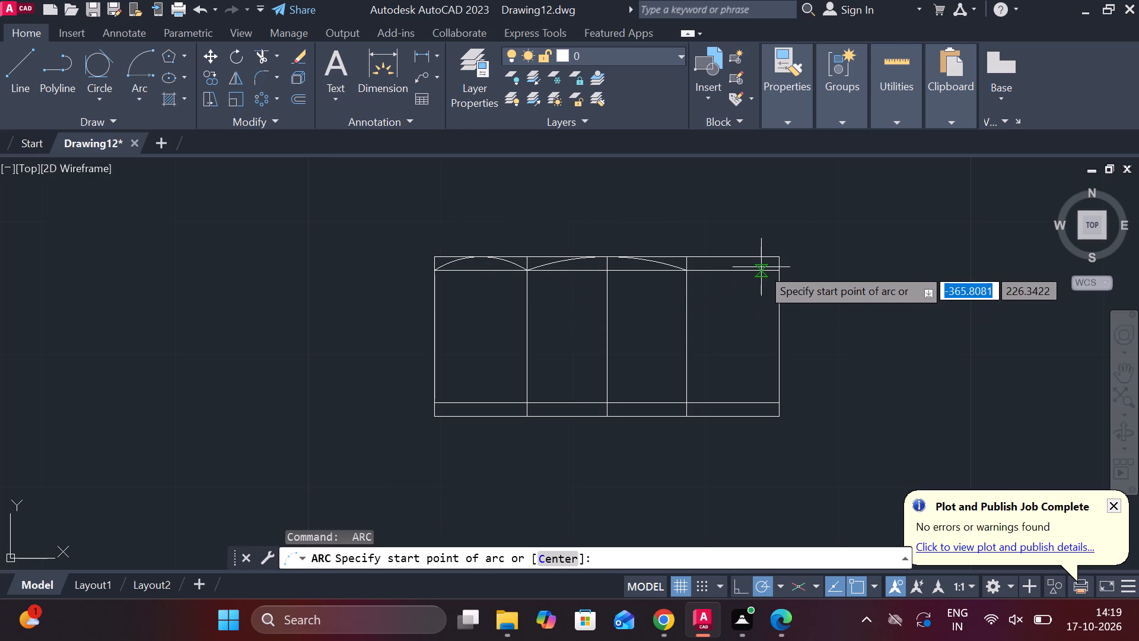
click(773, 268)
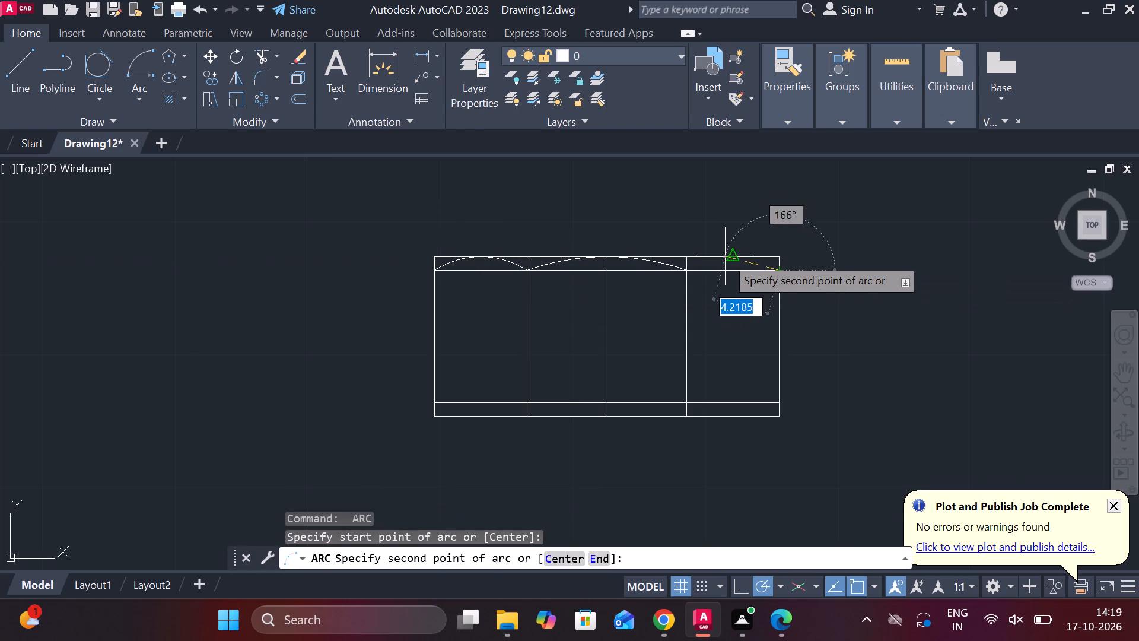
click(730, 255)
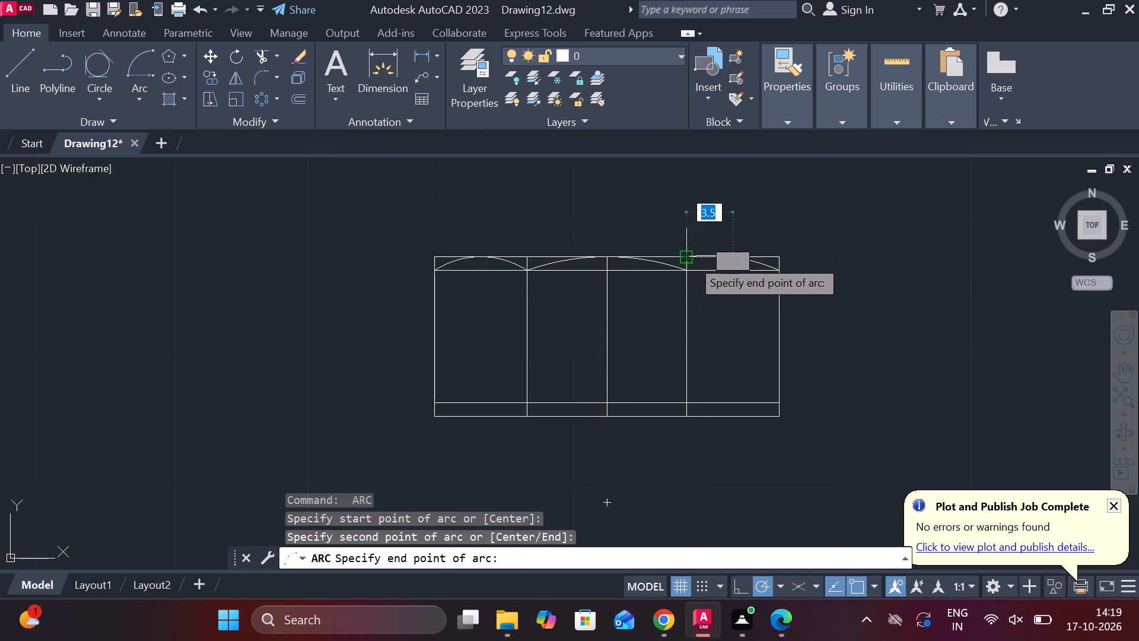
click(688, 269)
Draw a three-point arc in the left bay's bottom, ending on the lower offset line and touching the lower edge at the bay's centre.
middle_drag(797, 245, 822, 216)
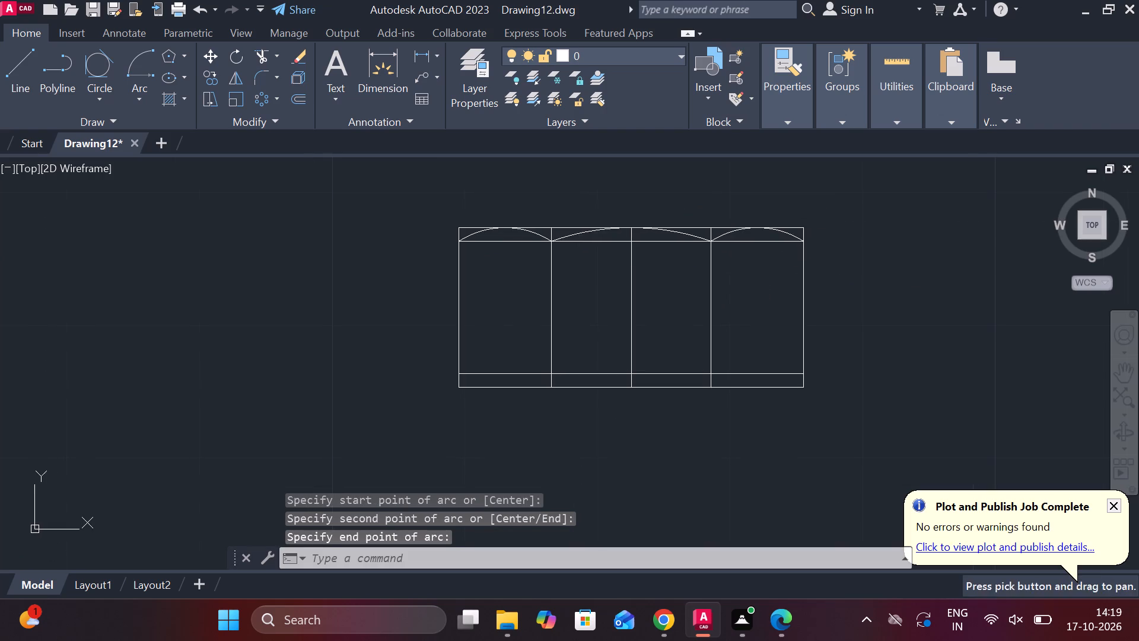
key(Escape)
key(space)
click(457, 373)
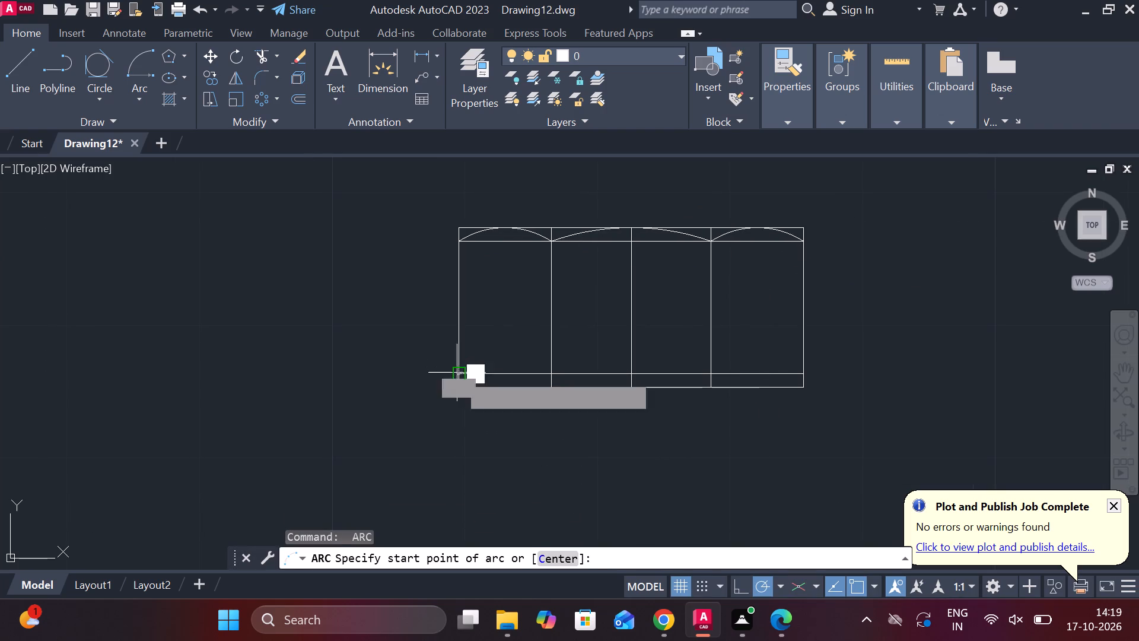
click(500, 392)
click(554, 379)
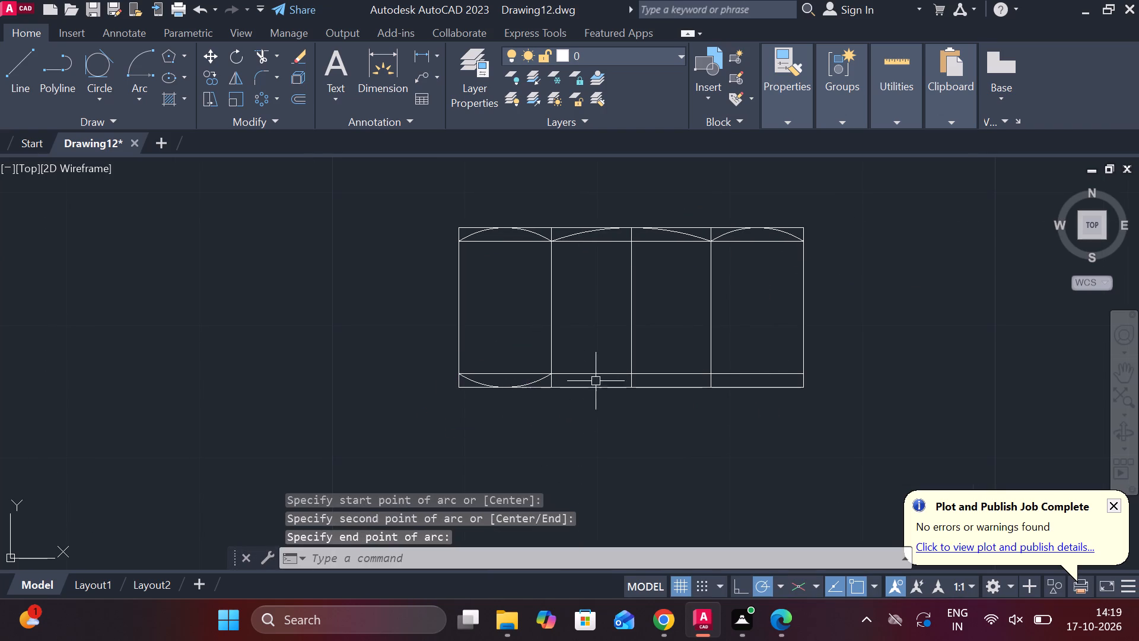
Draw a three-point arc across the bottom of the two middle bays, from the lower offset line through the lower edge's midpoint.
key(space)
click(551, 371)
click(637, 387)
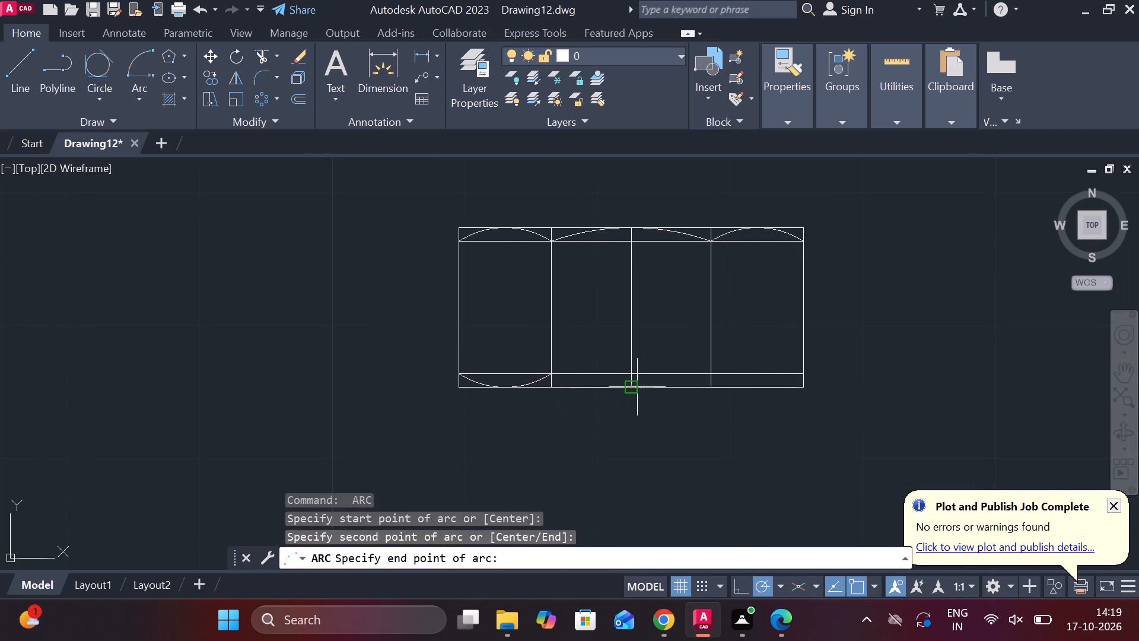
scroll(718, 378, up, 2)
click(704, 376)
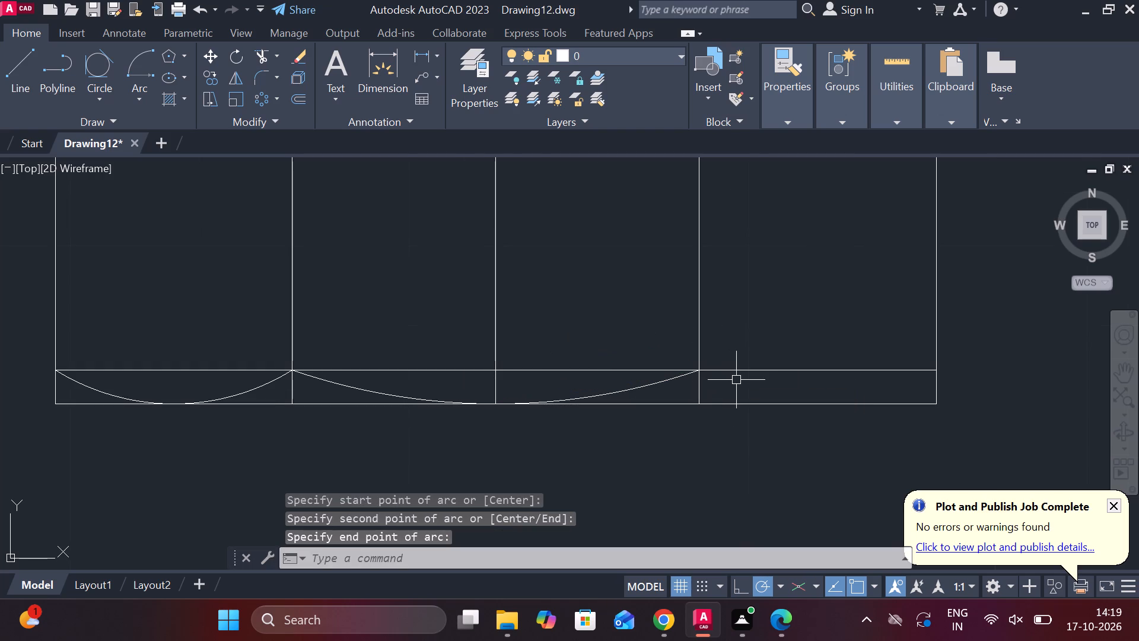
Draw a three-point arc in the right bay's bottom, ending on the lower offset line and touching the lower edge at the bay's centre.
key(space)
click(701, 372)
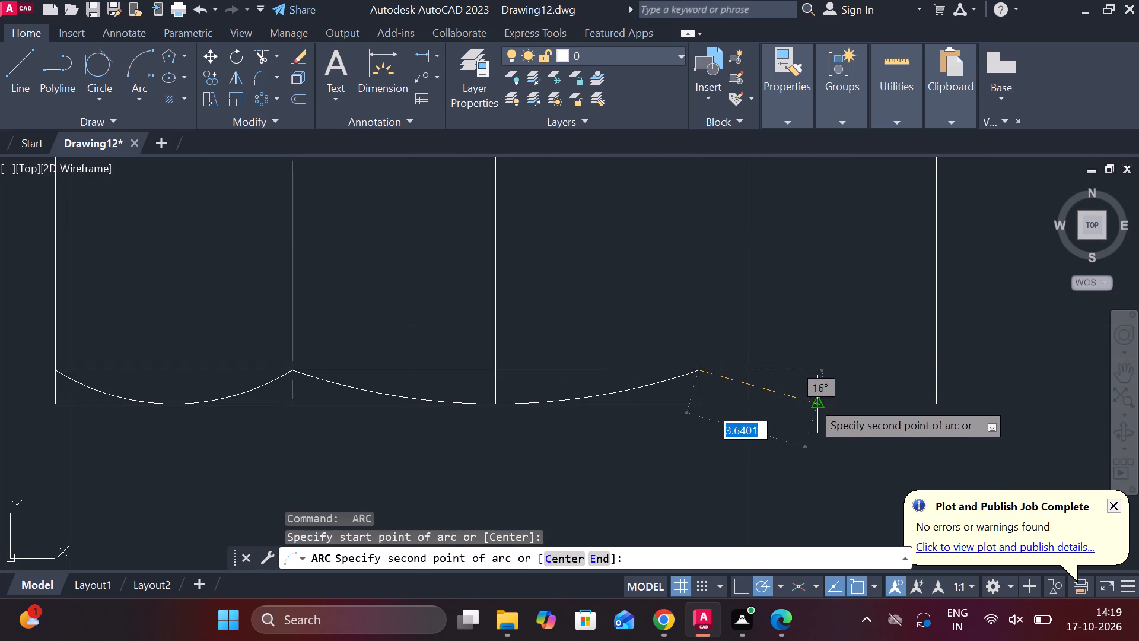
click(812, 401)
click(931, 371)
scroll(946, 364, down, 2)
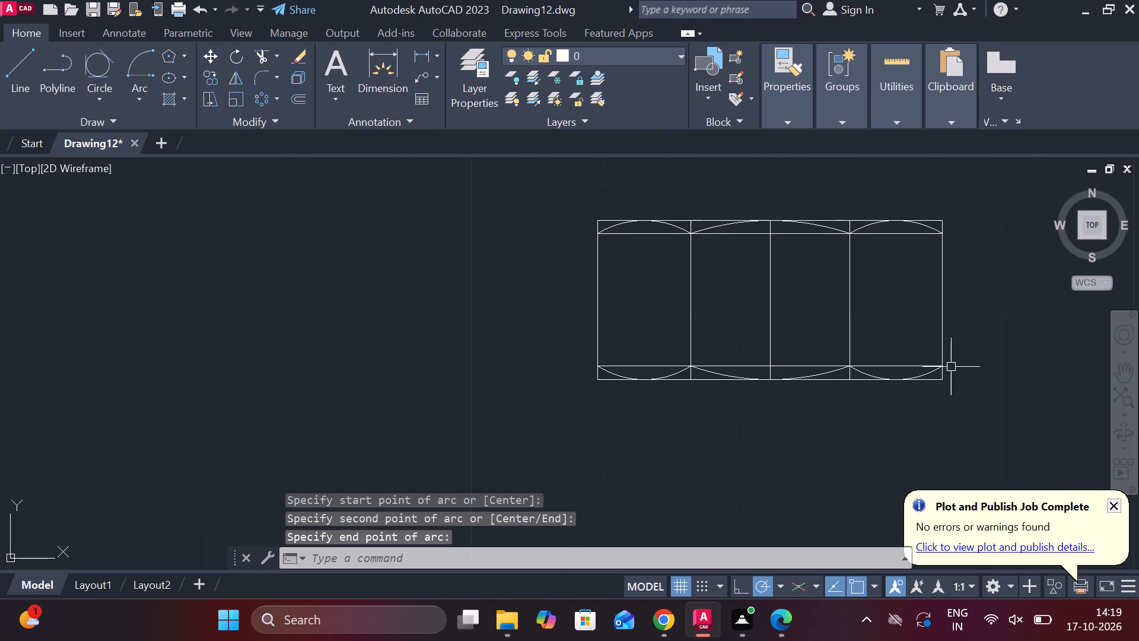
scroll(952, 367, down, 1)
middle_drag(835, 402, 666, 421)
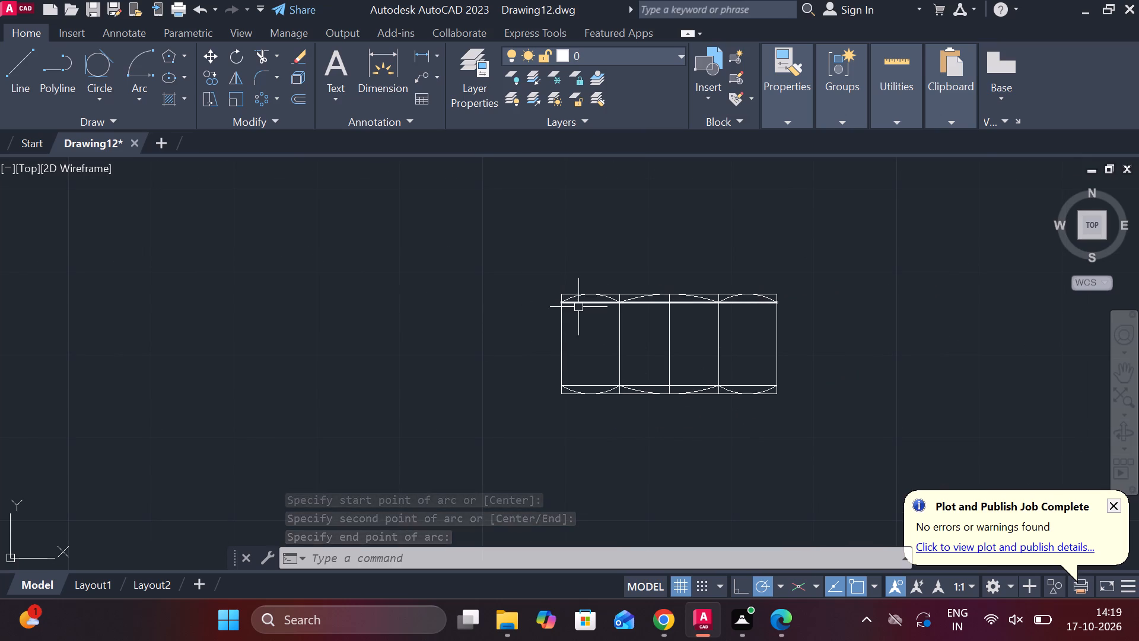
key(Escape)
Trim the nut's two upper corners outside the outer bays' chamfer arcs.
scroll(563, 278, up, 2)
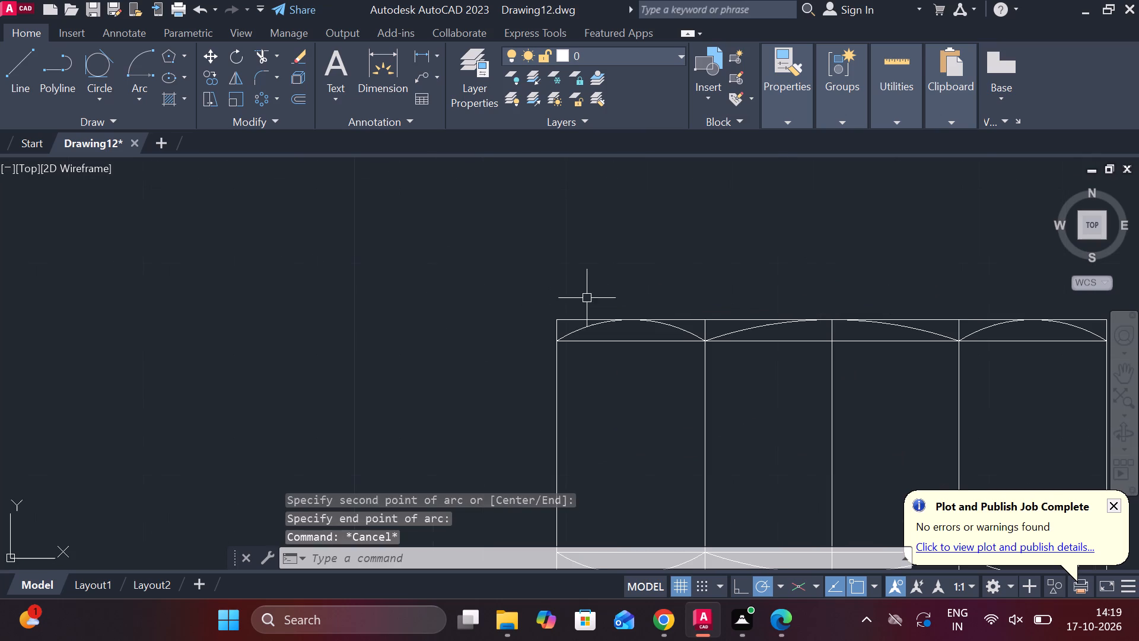
text(tr)
key(space)
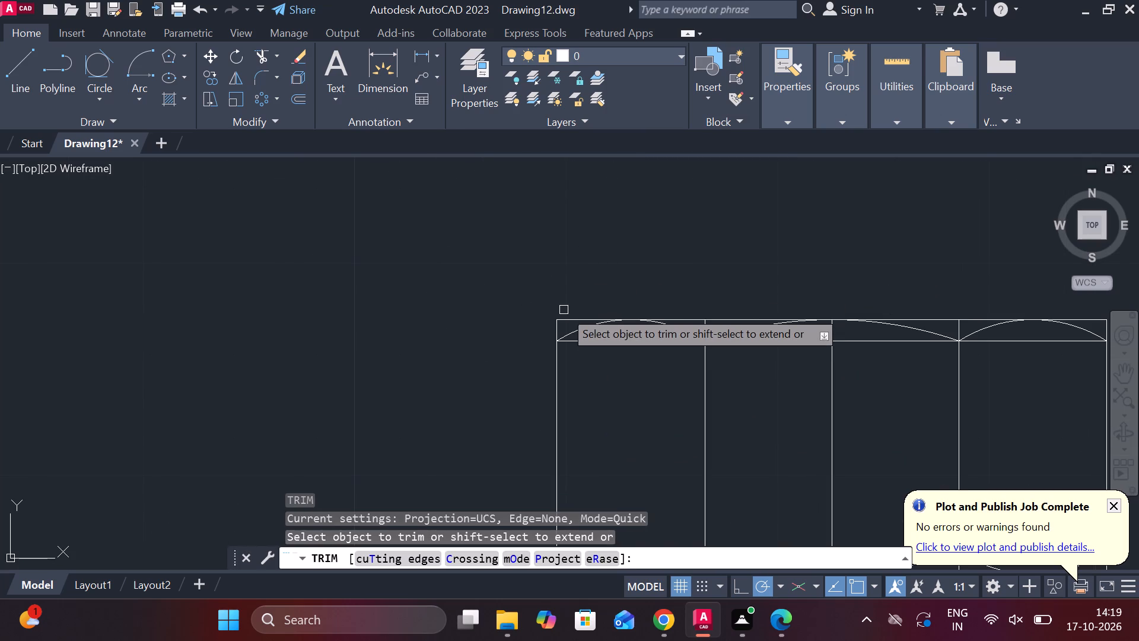
click(564, 320)
click(559, 323)
scroll(541, 312, down, 2)
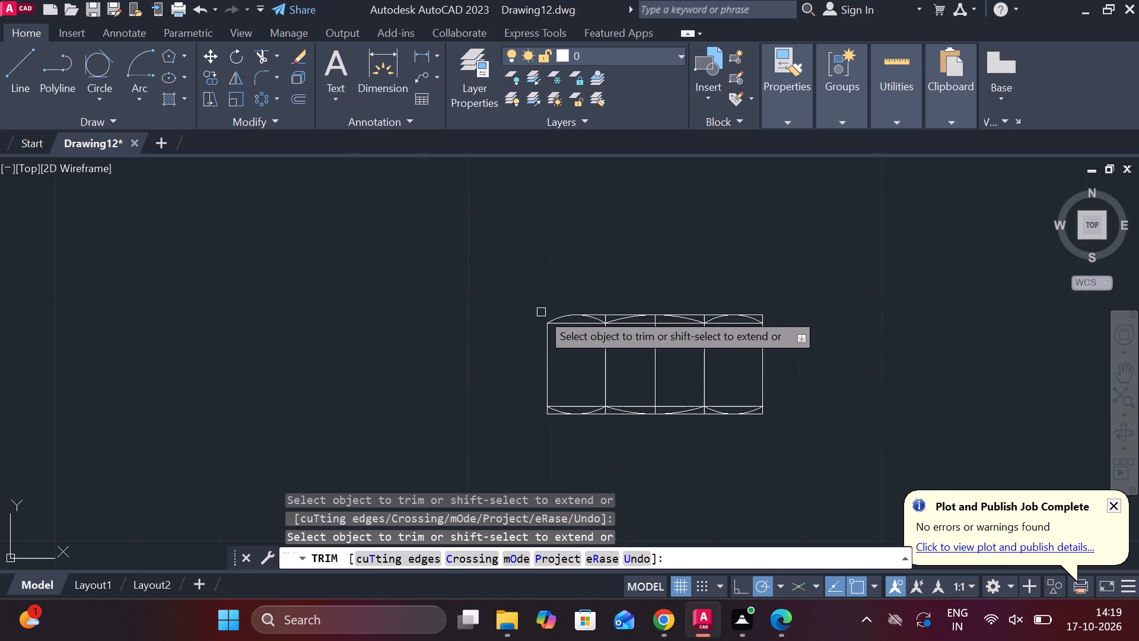
scroll(737, 323, up, 1)
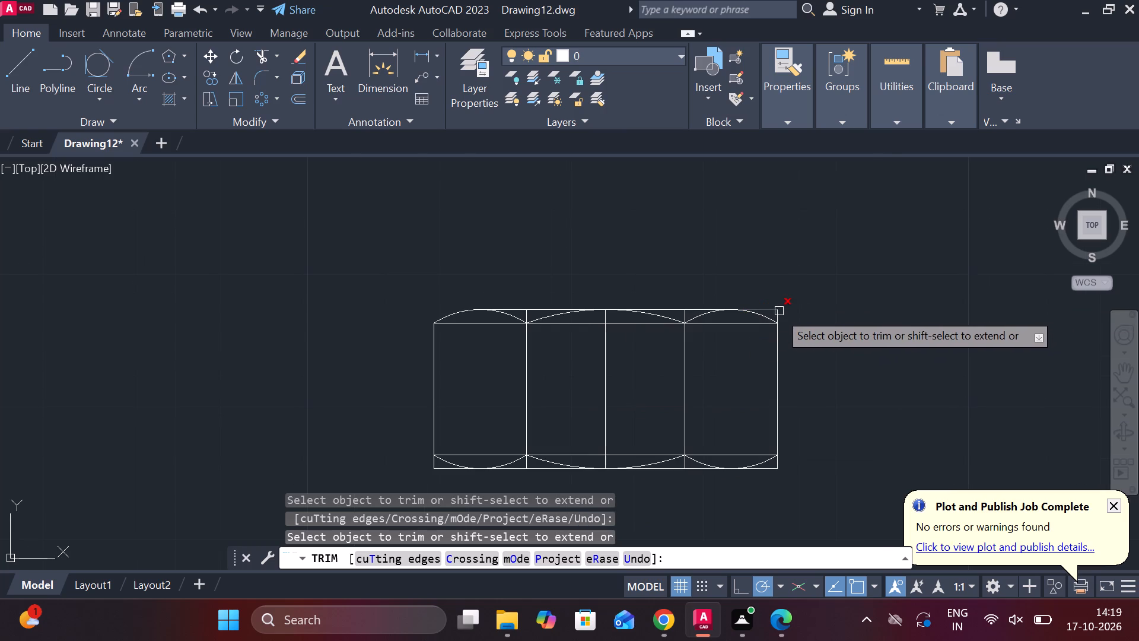
double_click(778, 312)
click(778, 313)
middle_drag(848, 355, 853, 292)
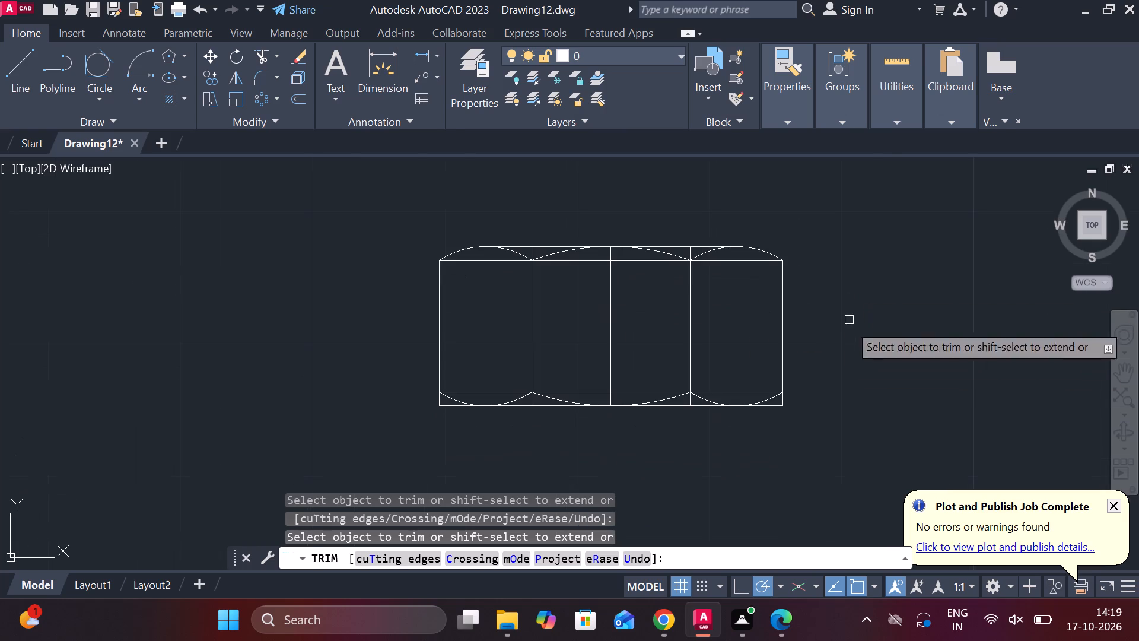
Trim the nut's two lower corners outside the outer bays' chamfer arcs.
scroll(804, 424, up, 2)
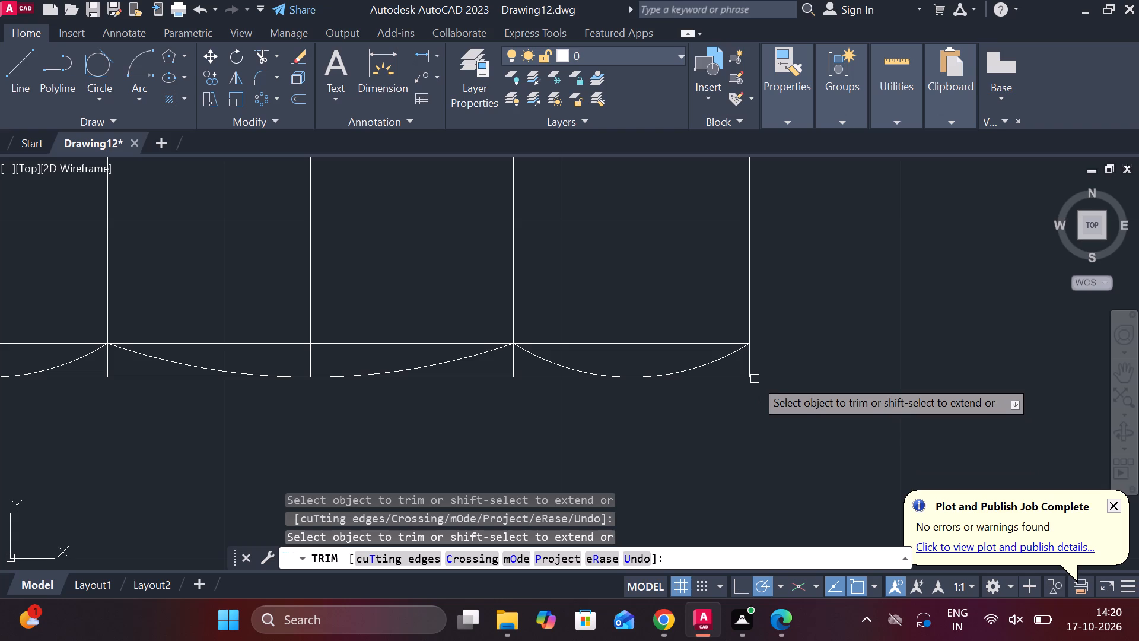
click(736, 380)
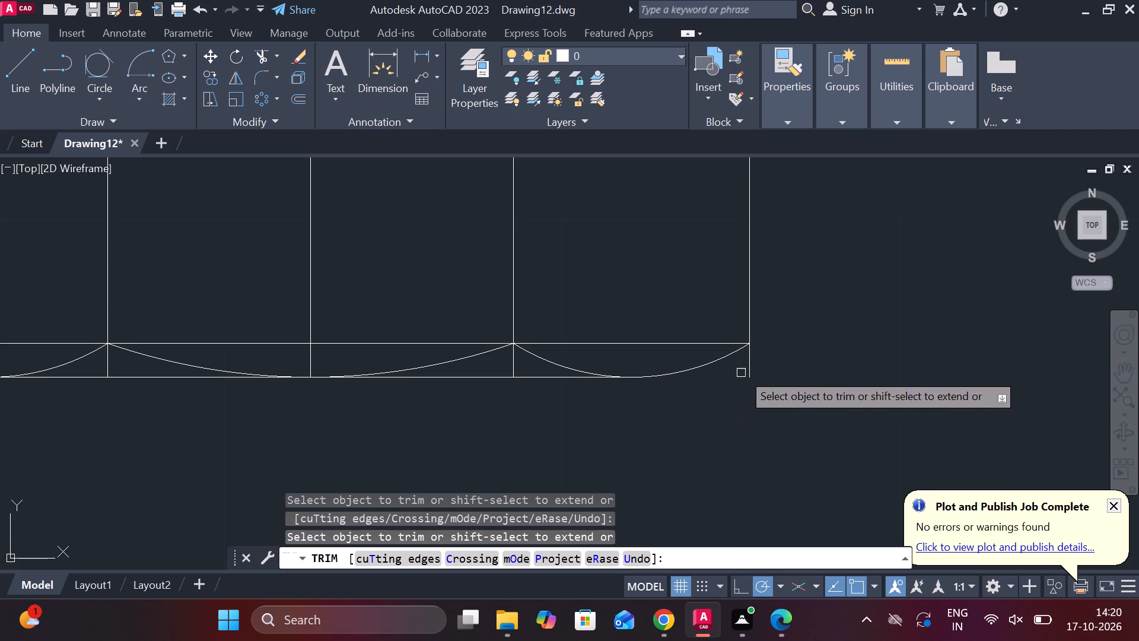
click(751, 365)
scroll(758, 374, down, 2)
scroll(402, 383, up, 2)
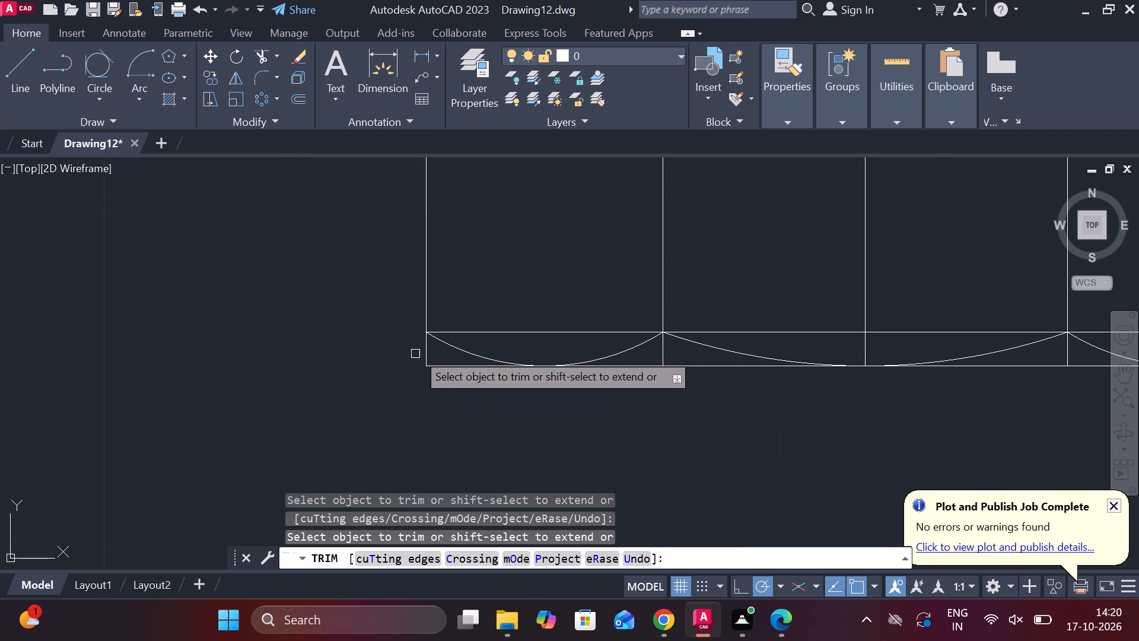
click(423, 351)
click(431, 364)
scroll(406, 376, down, 2)
key(Escape)
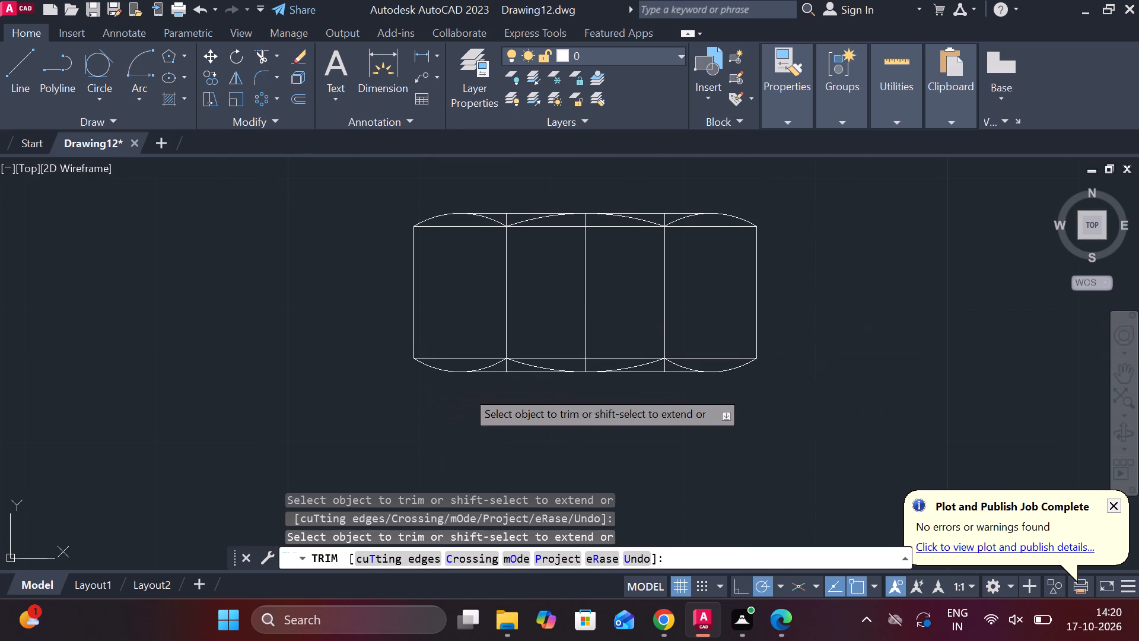
Copy the complete nut outline about 34.6 units horizontally to the left of the original.
click(364, 172)
click(806, 431)
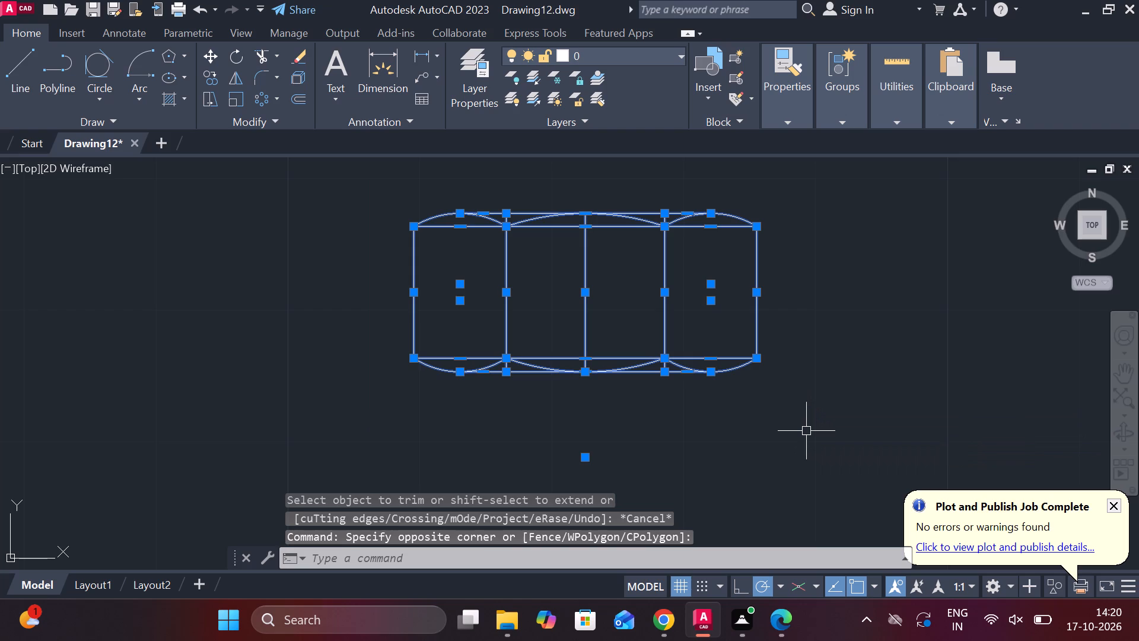
text(co)
key(Return)
click(806, 431)
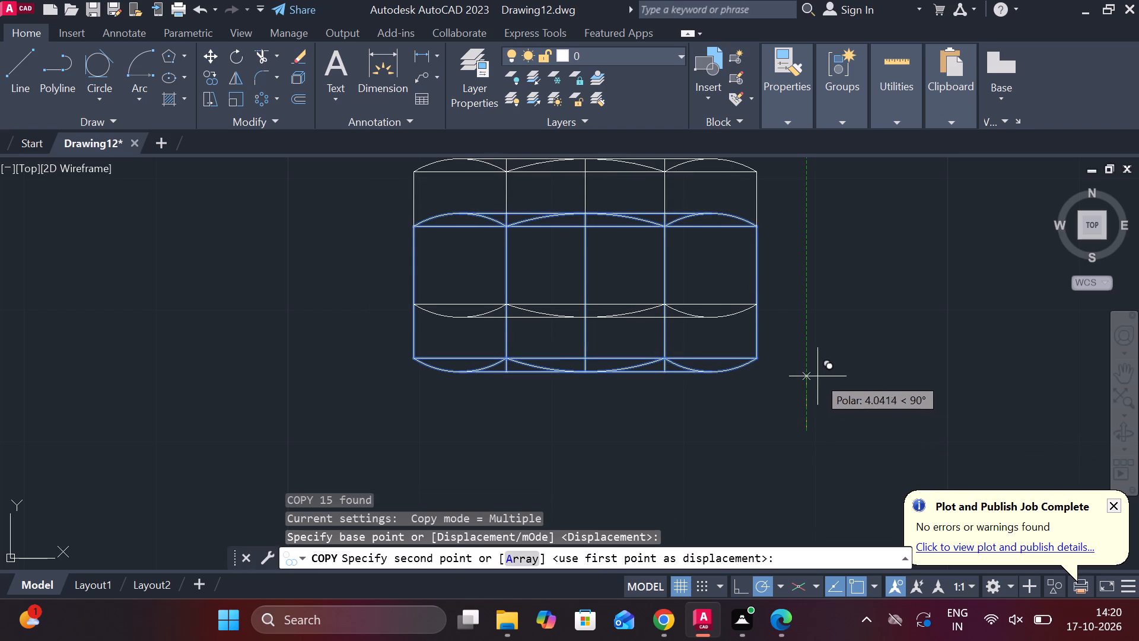
middle_drag(820, 370, 821, 384)
scroll(800, 376, down, 2)
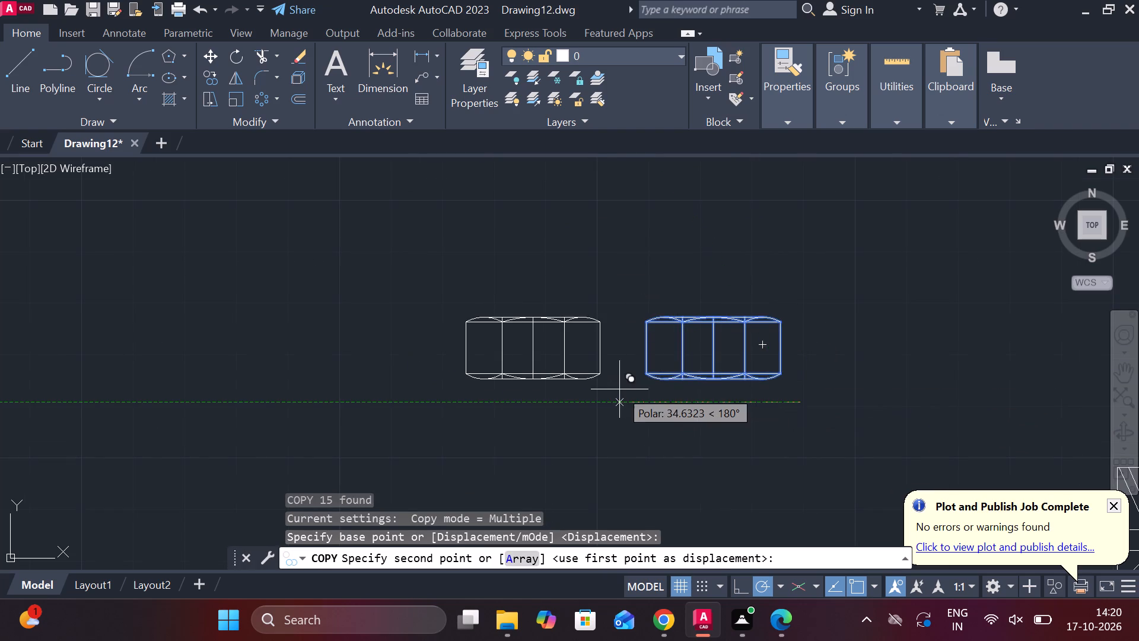
click(619, 389)
key(Escape)
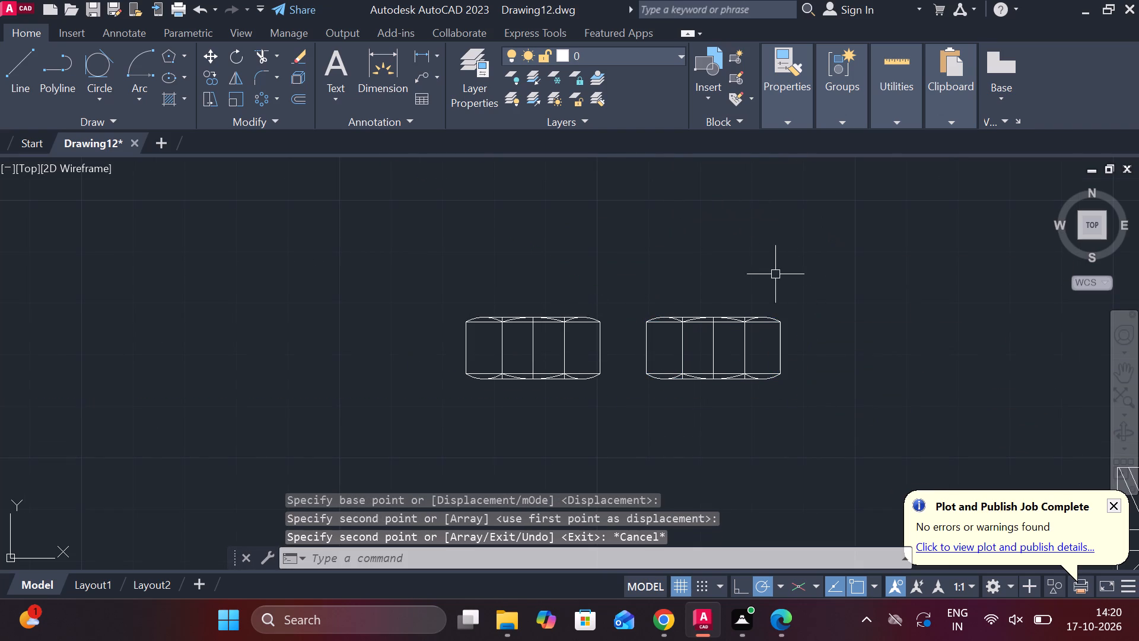
Copy the left nut outline about 24.9 units straight up.
scroll(611, 266, up, 1)
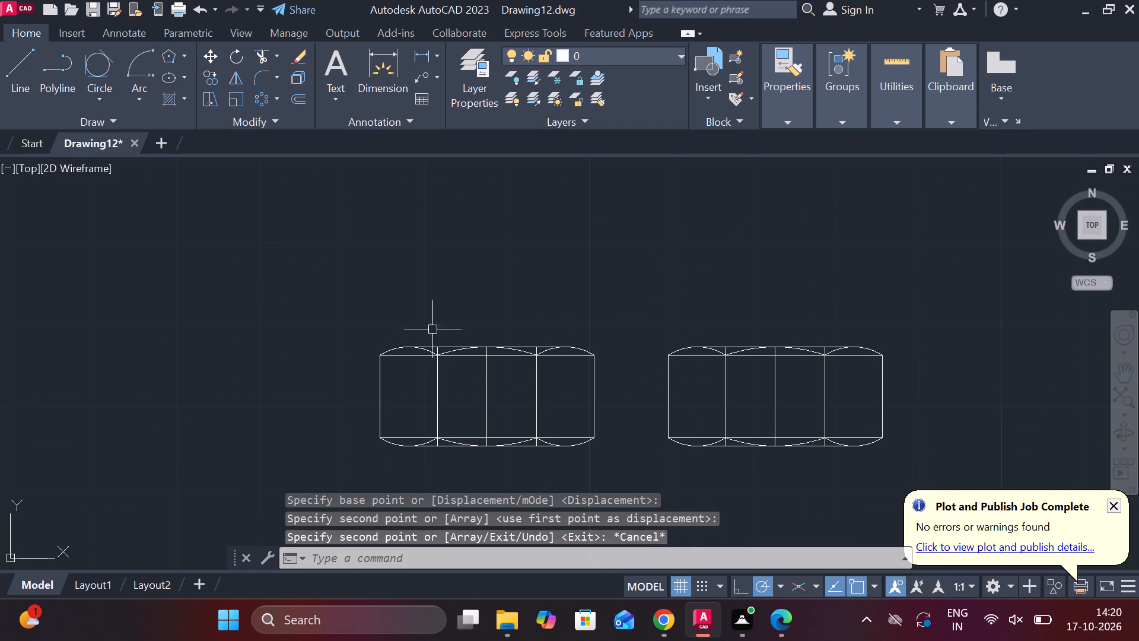
click(323, 307)
click(632, 462)
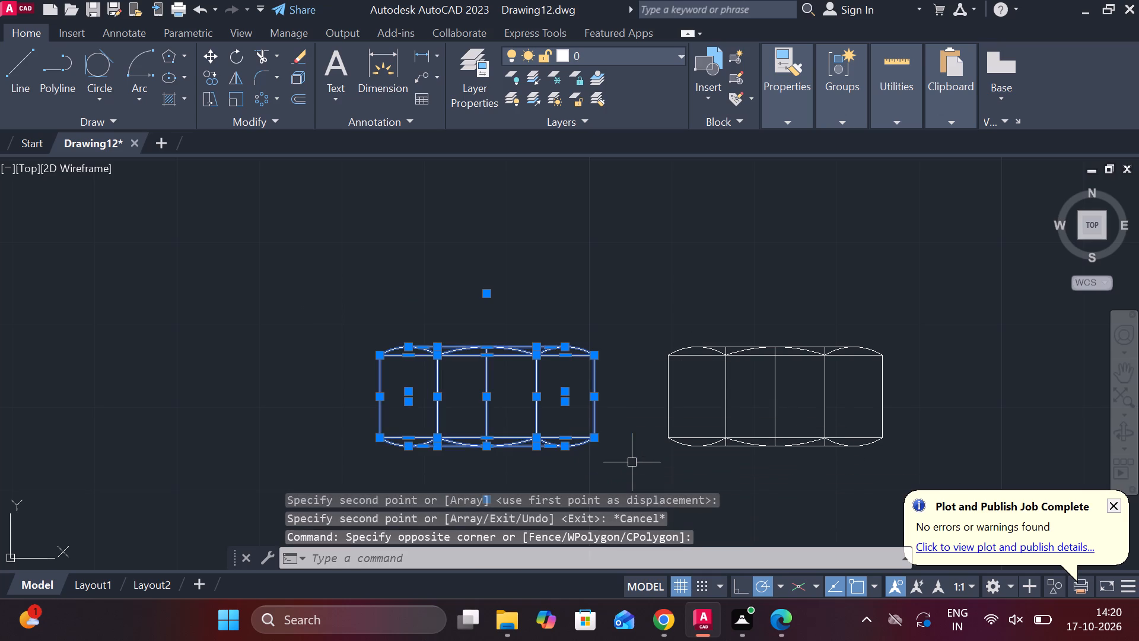
text(co)
key(Return)
click(632, 462)
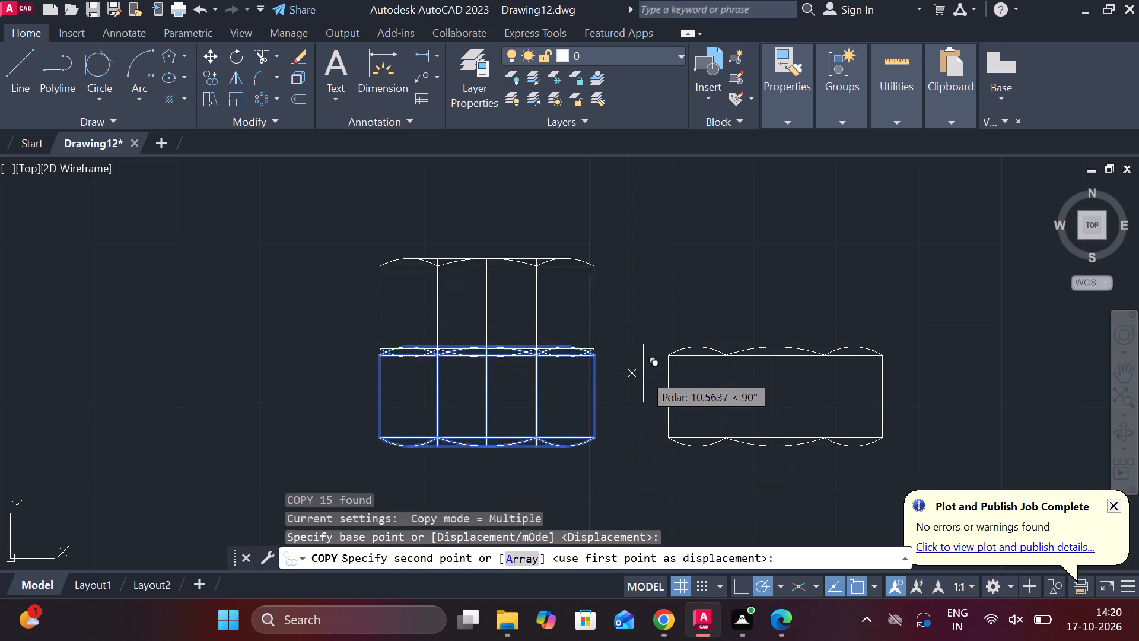
middle_drag(670, 274, 675, 337)
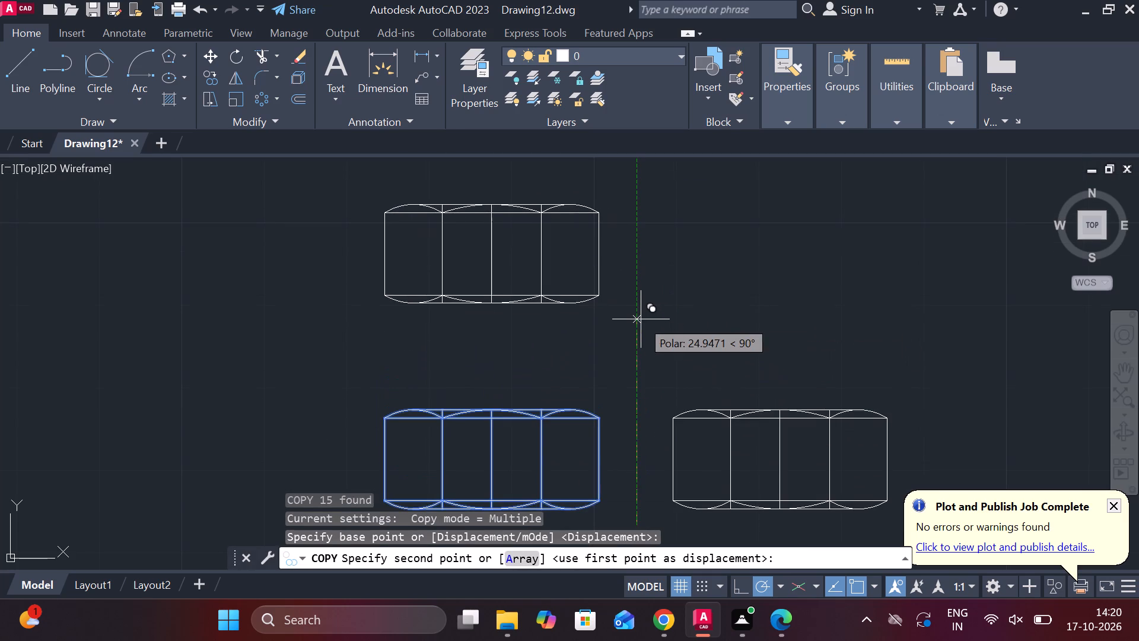
click(641, 319)
key(Escape)
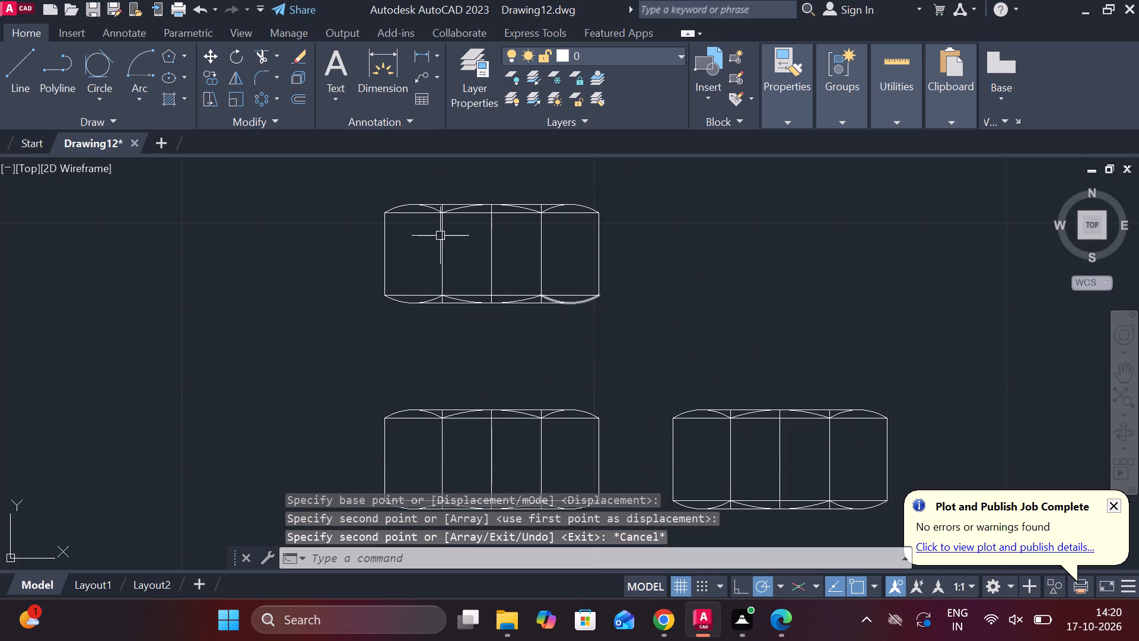
Draw a horizontal line across the upper nut at mid-height, joining the midpoints of its two side edges.
key(l)
key(Return)
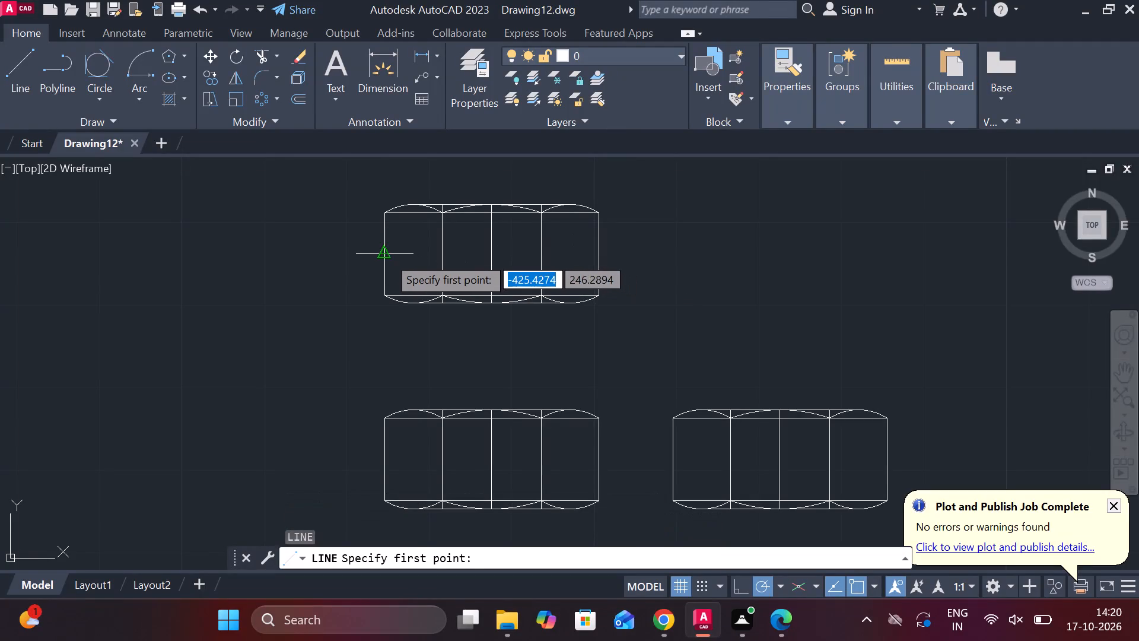
click(387, 256)
click(603, 252)
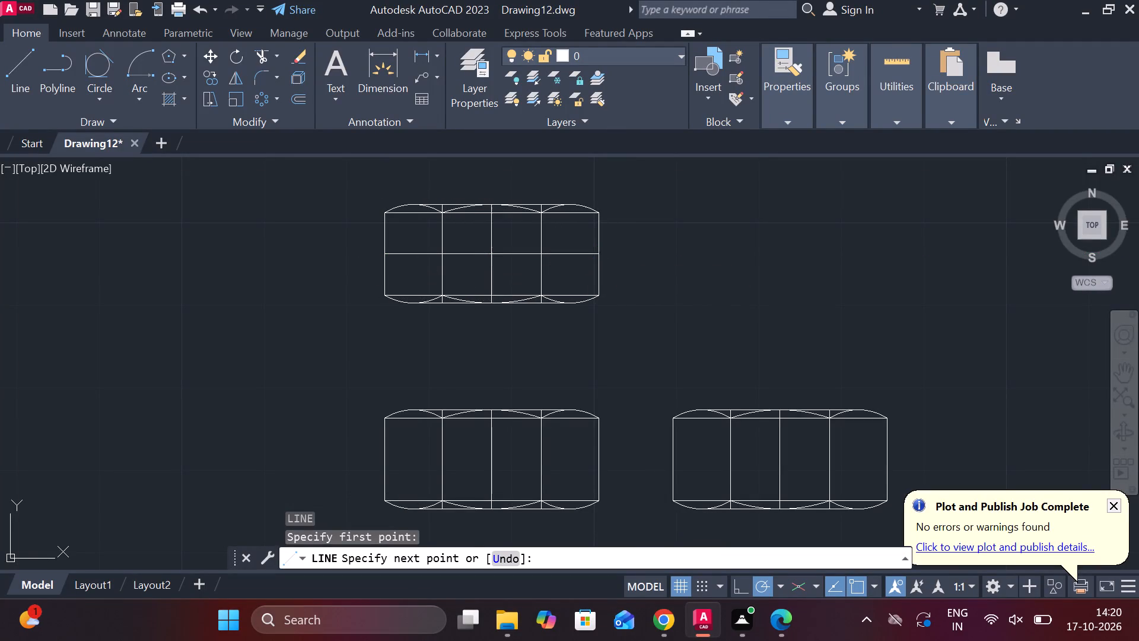
key(Escape)
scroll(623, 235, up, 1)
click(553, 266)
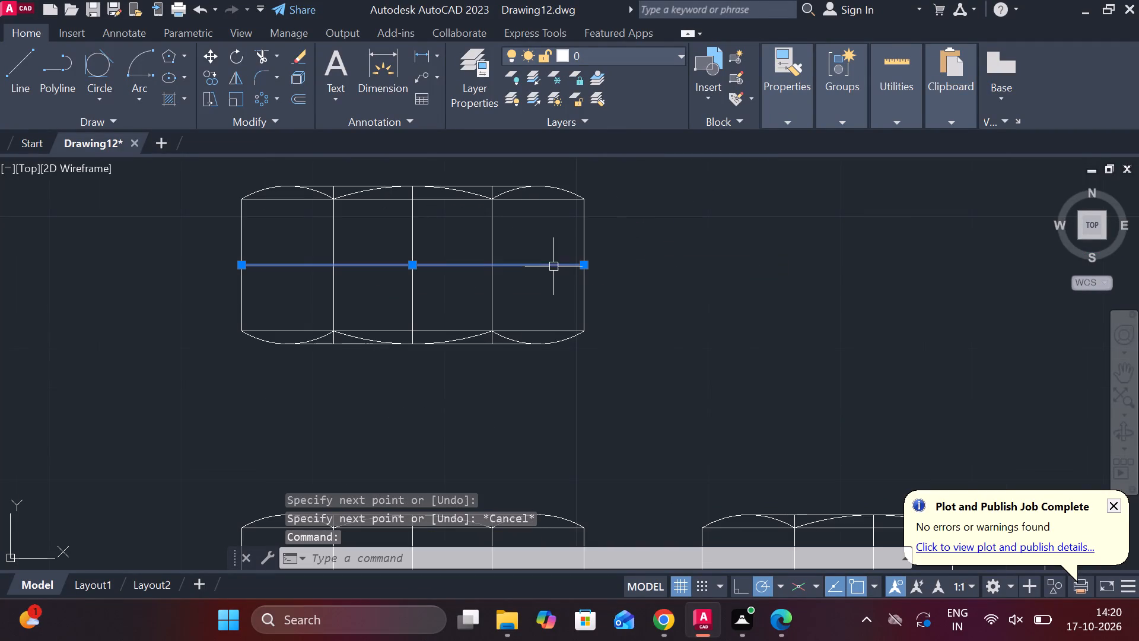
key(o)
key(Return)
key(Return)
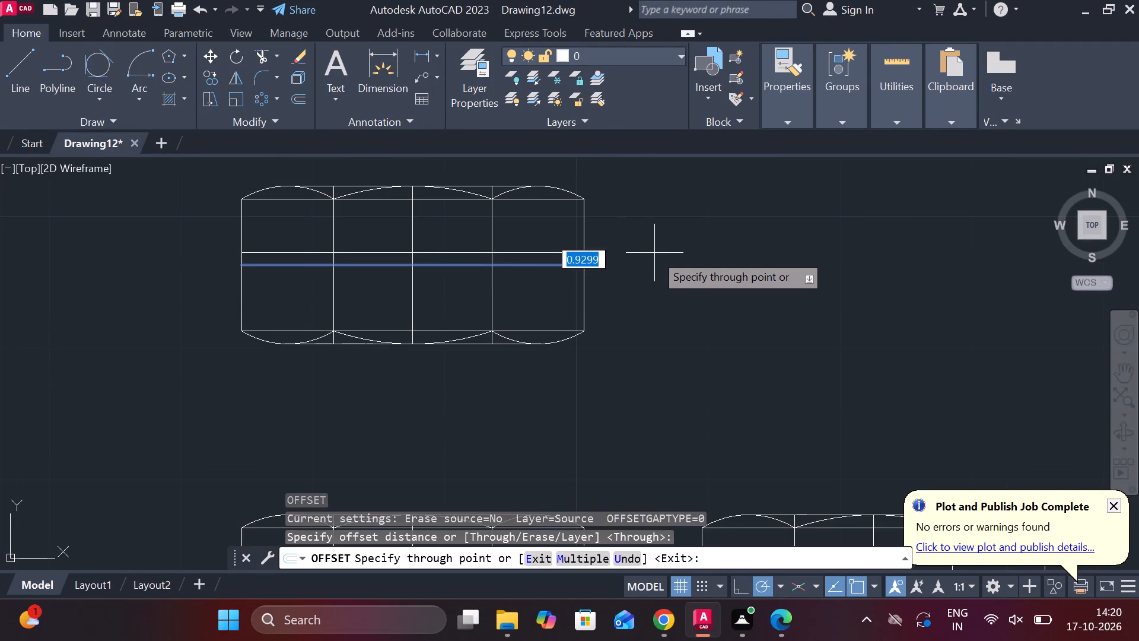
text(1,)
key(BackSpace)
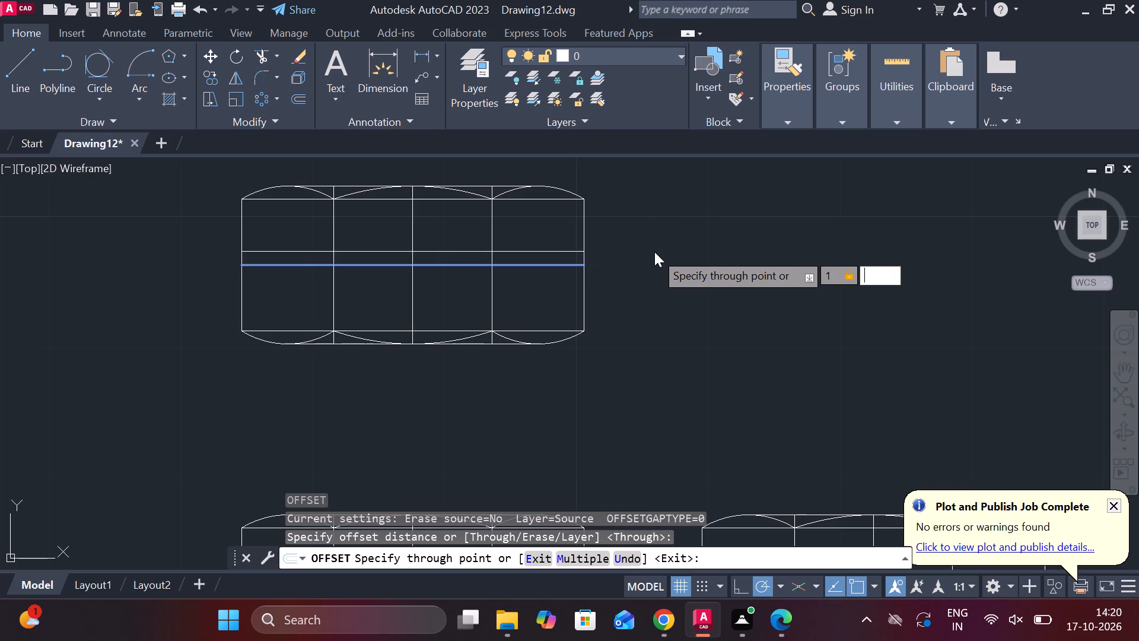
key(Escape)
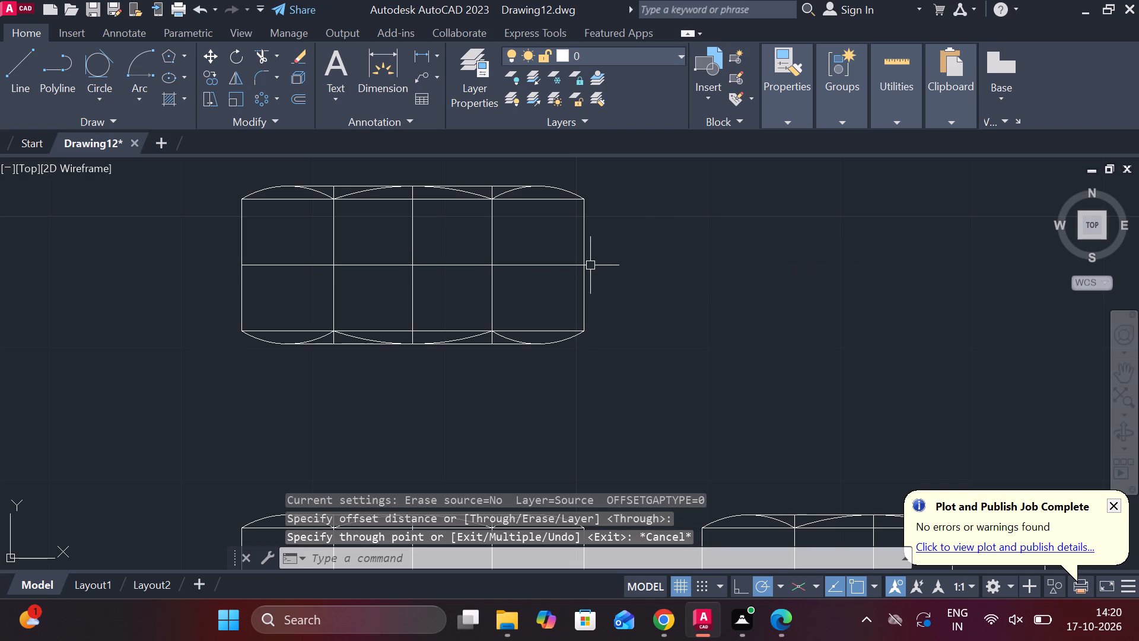
Offset the upper nut's mid-height line by 1.5 both above and below it.
click(557, 268)
key(o)
key(Return)
key(Return)
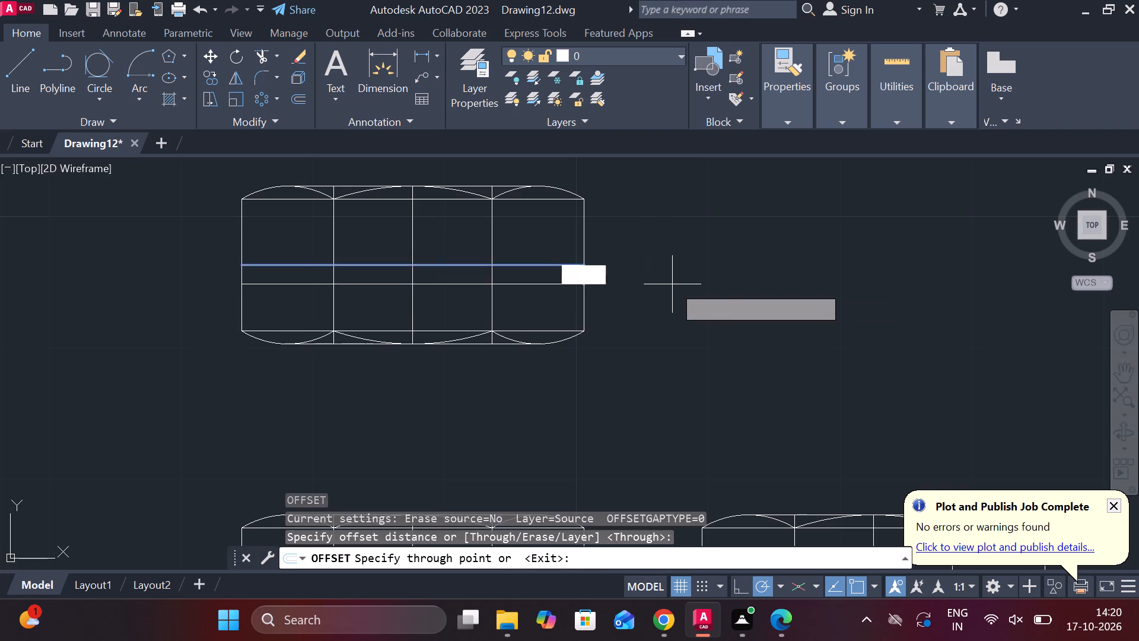
text(1.4)
key(BackSpace)
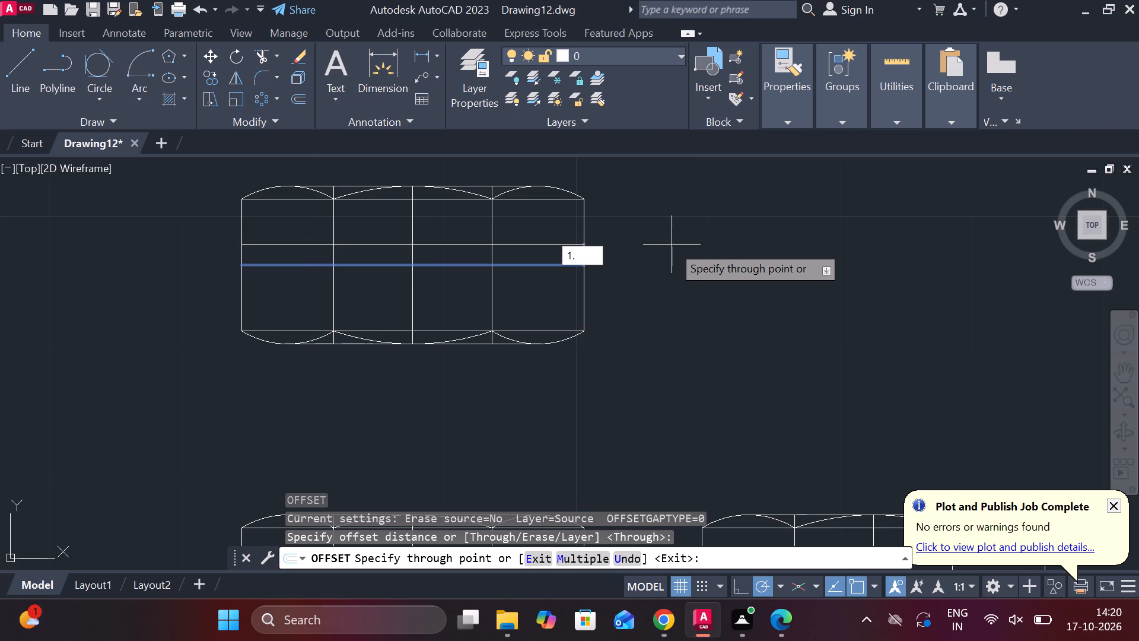
key(5)
key(Return)
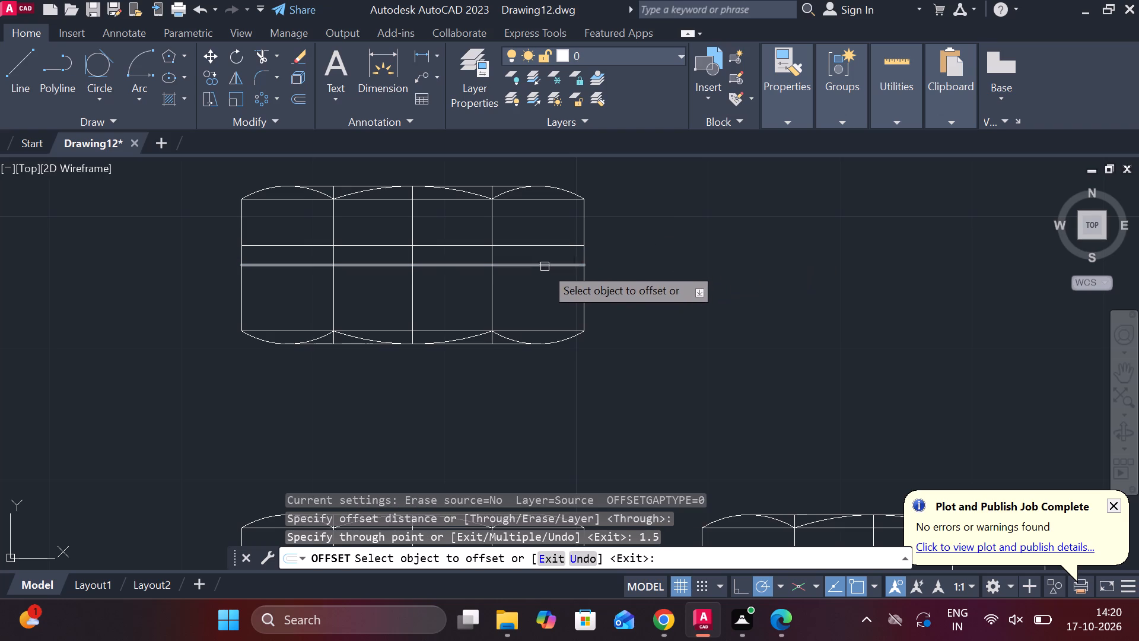
click(545, 266)
text(1.4)
key(BackSpace)
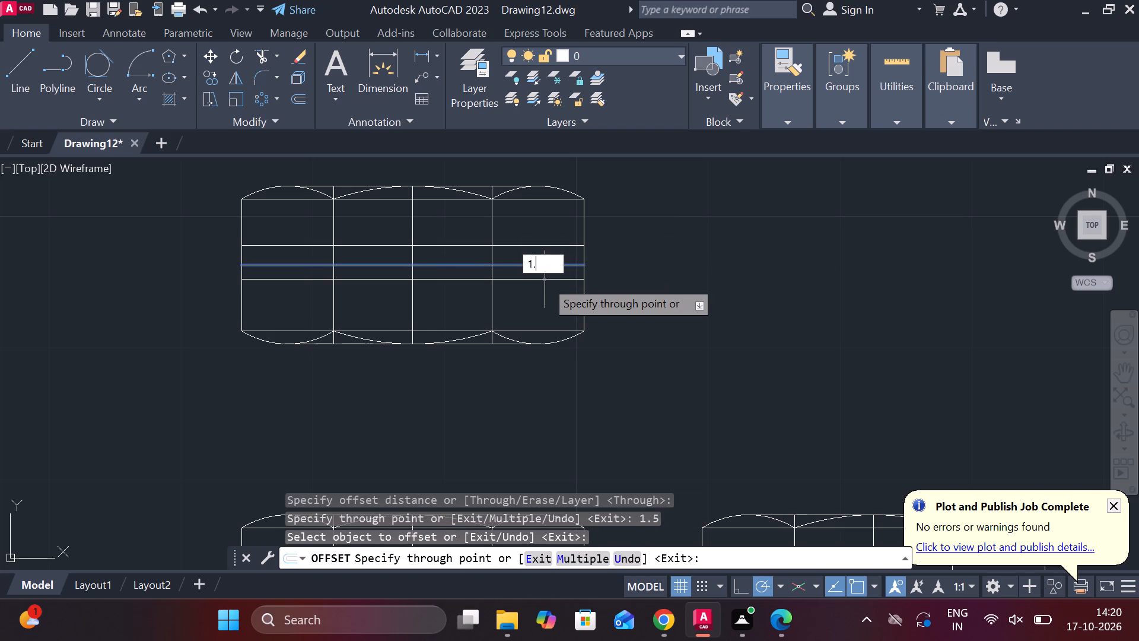
key(5)
key(Return)
middle_drag(620, 270, 649, 276)
key(Escape)
Trim away the middle band of the upper nut between its two offset lines, including the original mid-height line.
text(tr)
key(space)
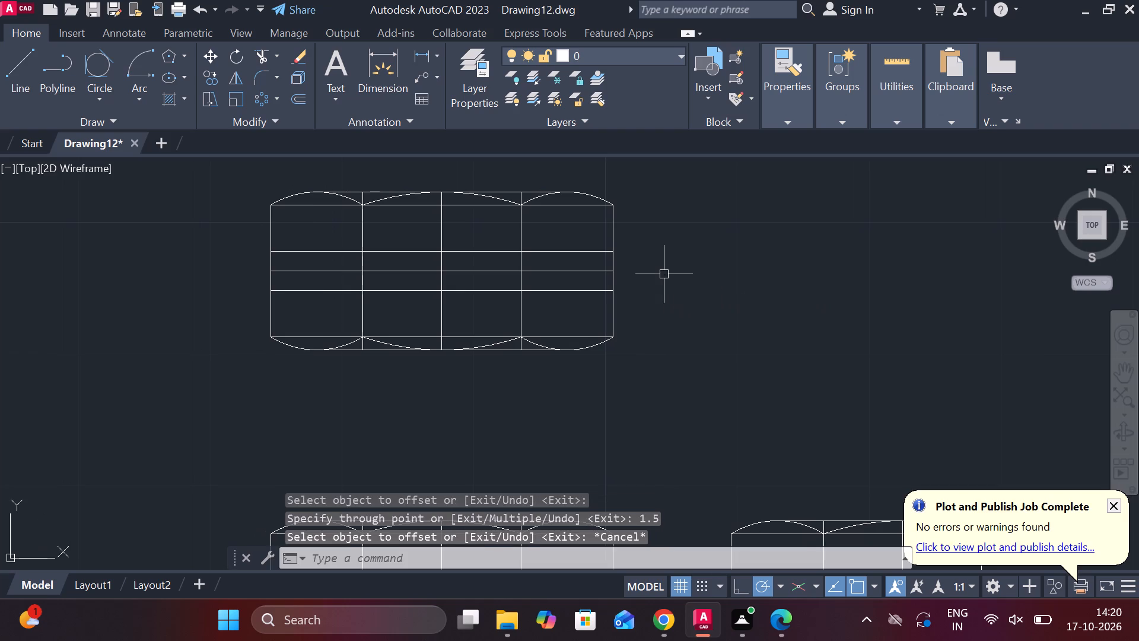
drag(639, 266, 225, 278)
double_click(268, 264)
drag(293, 274, 294, 274)
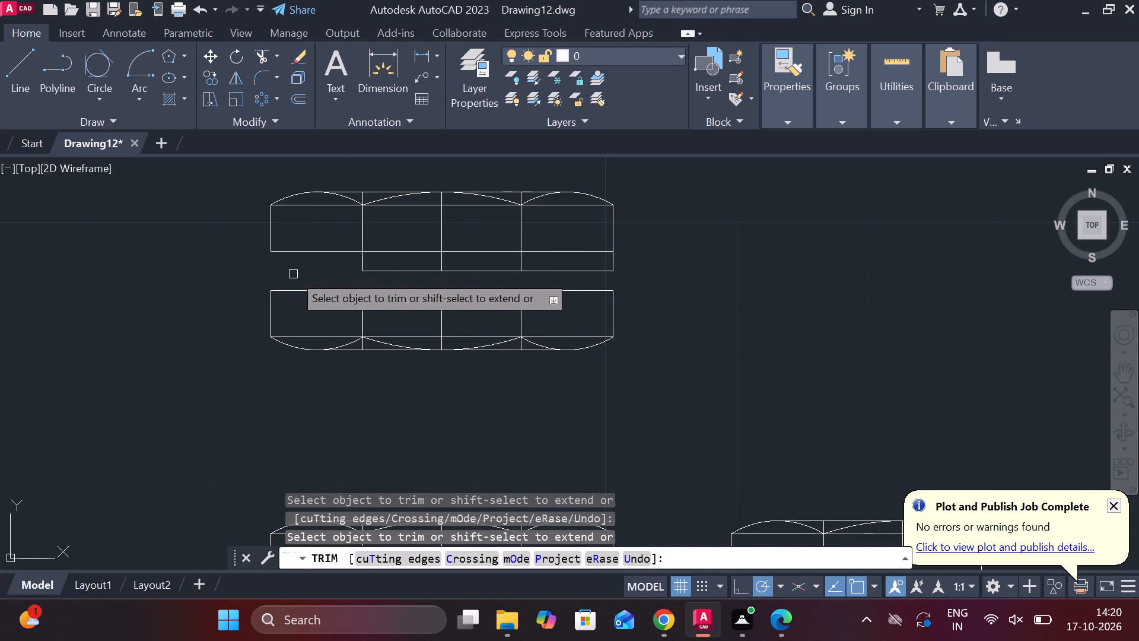
drag(294, 274, 300, 274)
drag(355, 264, 632, 264)
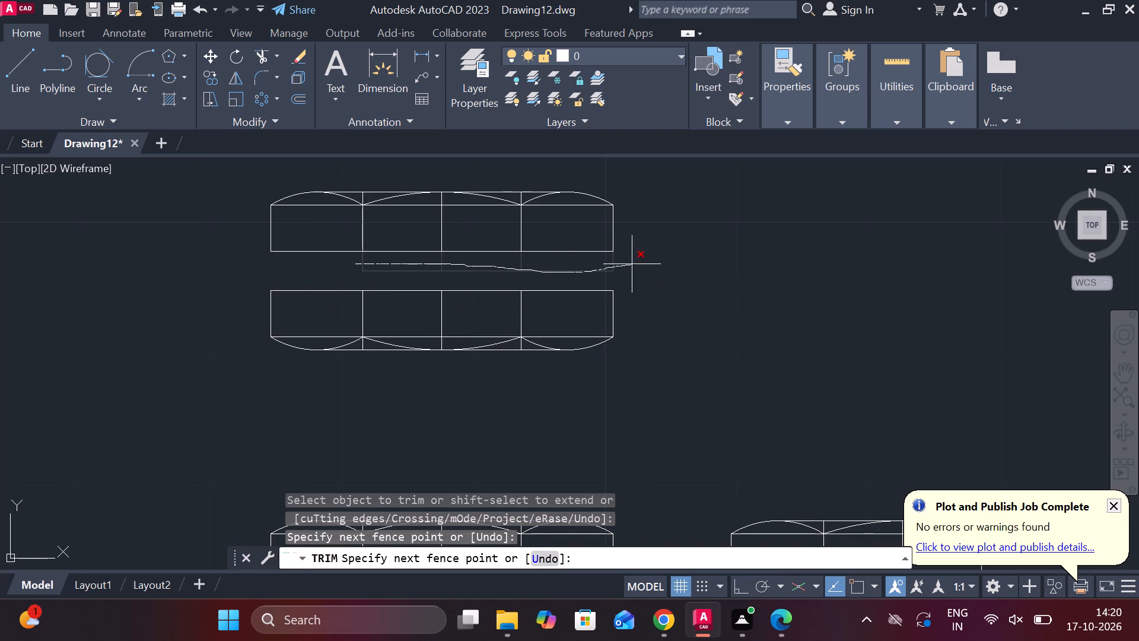
drag(632, 264, 637, 264)
key(Escape)
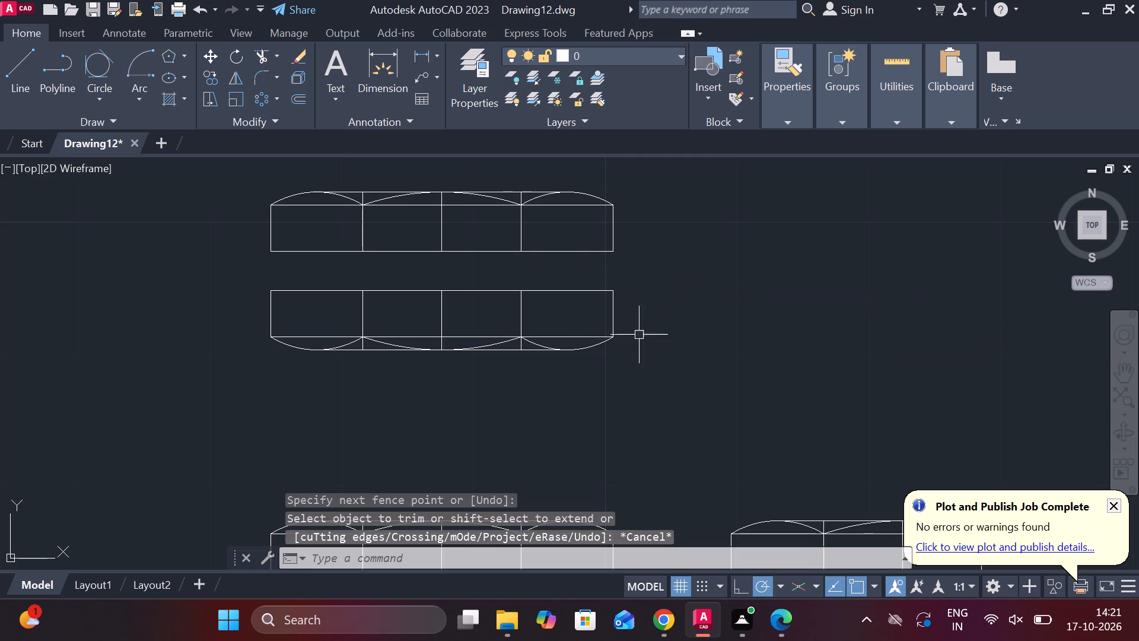
Move the top half of the split nut straight down onto the bottom half, matching the midpoints of their facing edges.
click(240, 191)
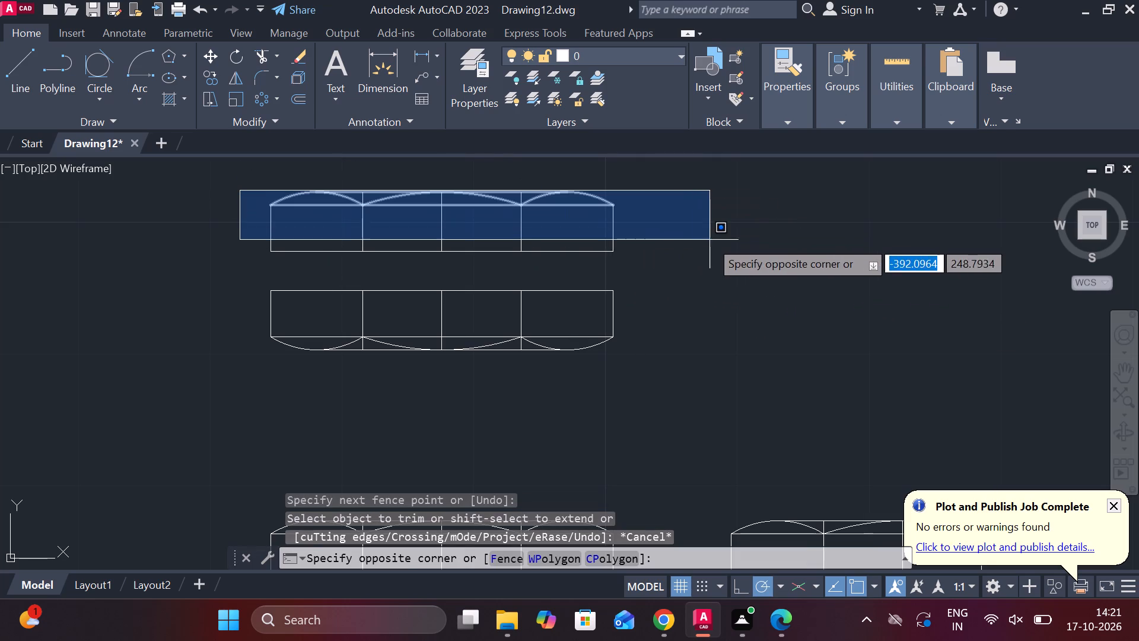
click(714, 261)
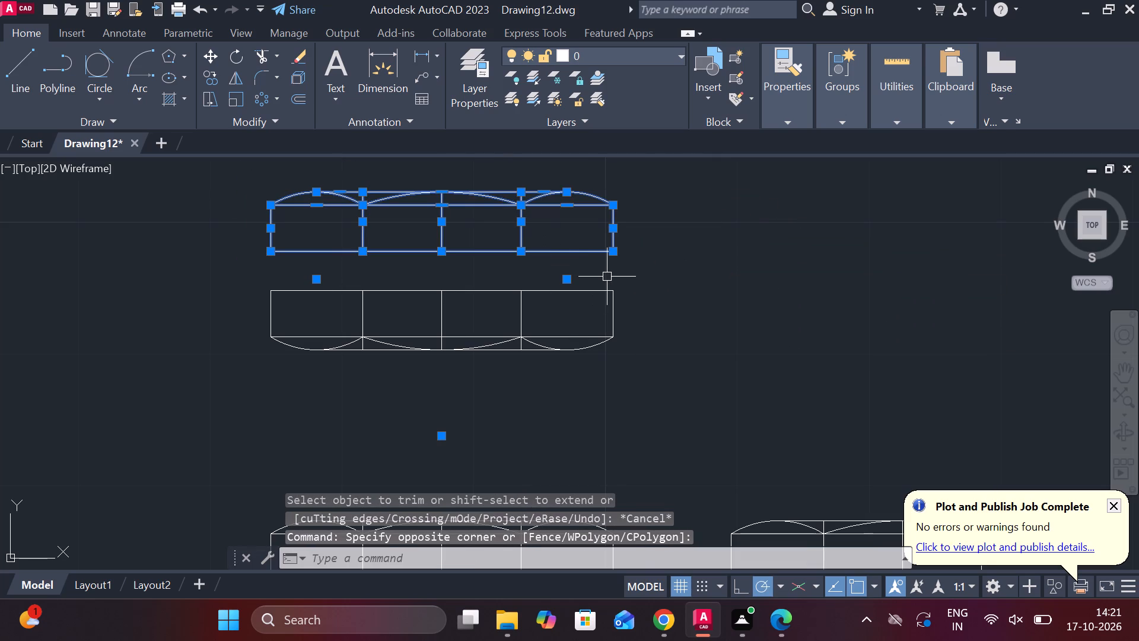
key(m)
key(Return)
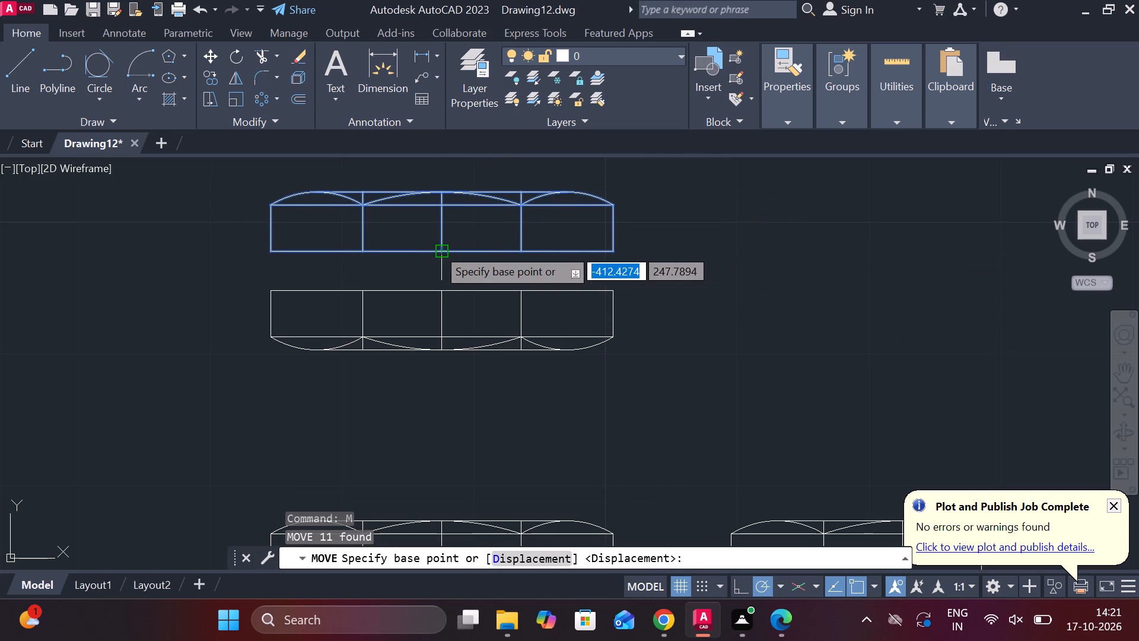
click(437, 247)
click(439, 290)
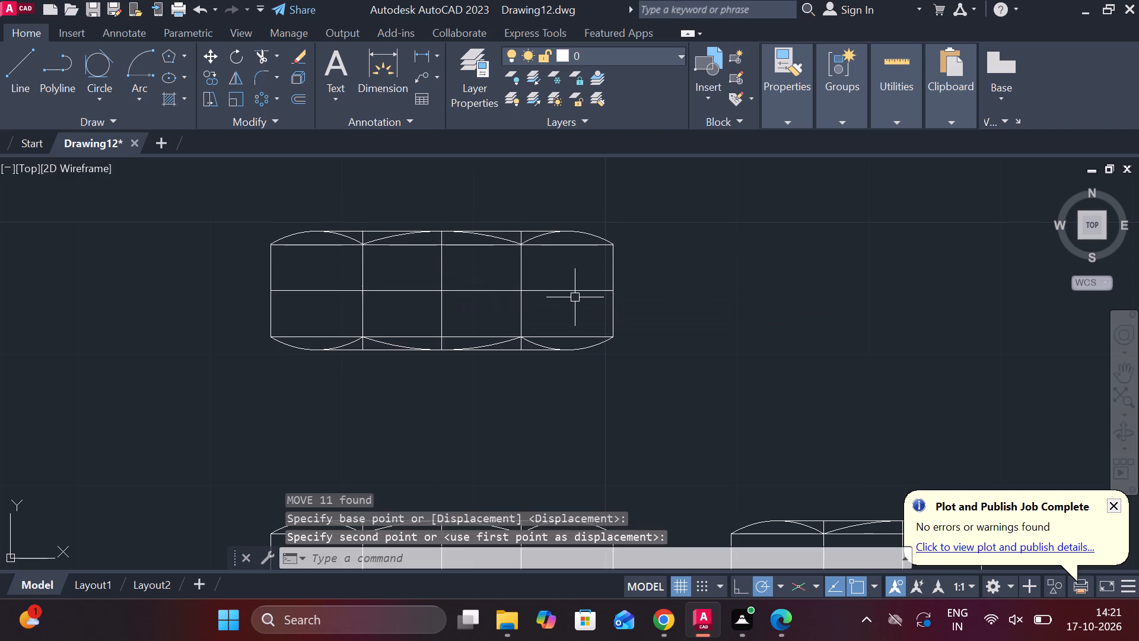
Erase one of the overlapping horizontal lines at the joint of the thinned nut.
scroll(575, 299, down, 2)
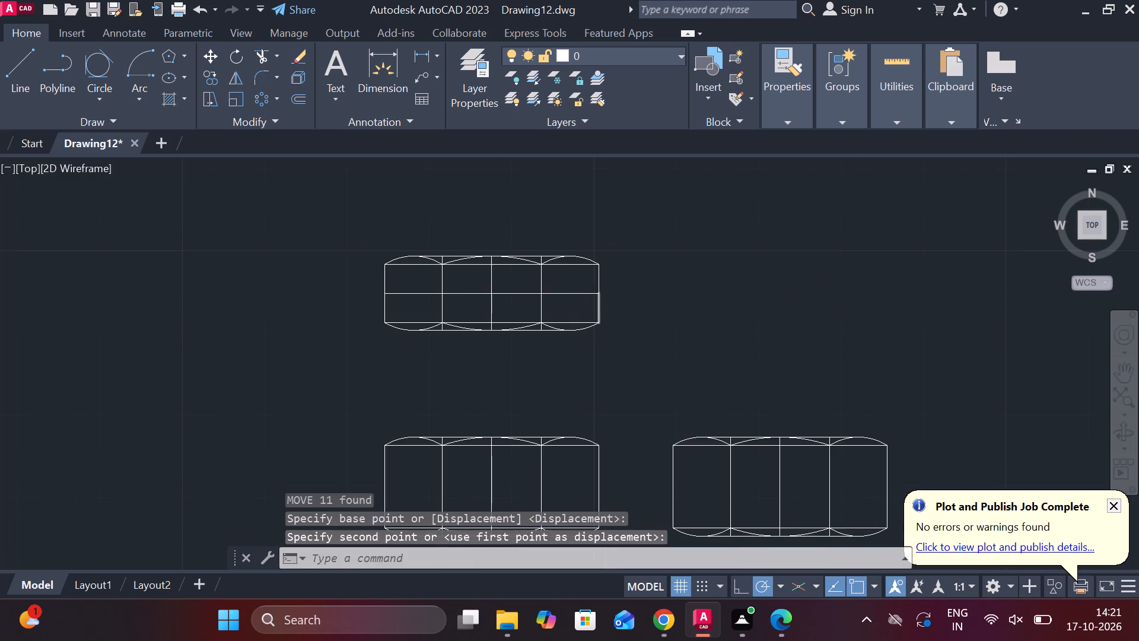
scroll(559, 318, up, 1)
click(532, 286)
text(e)
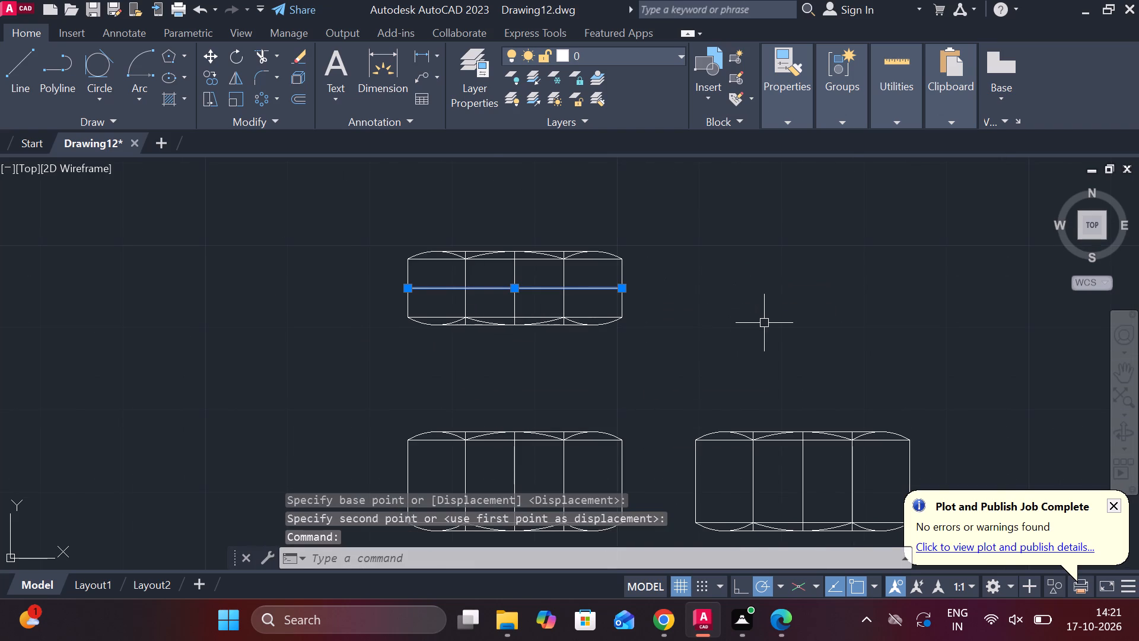
key(space)
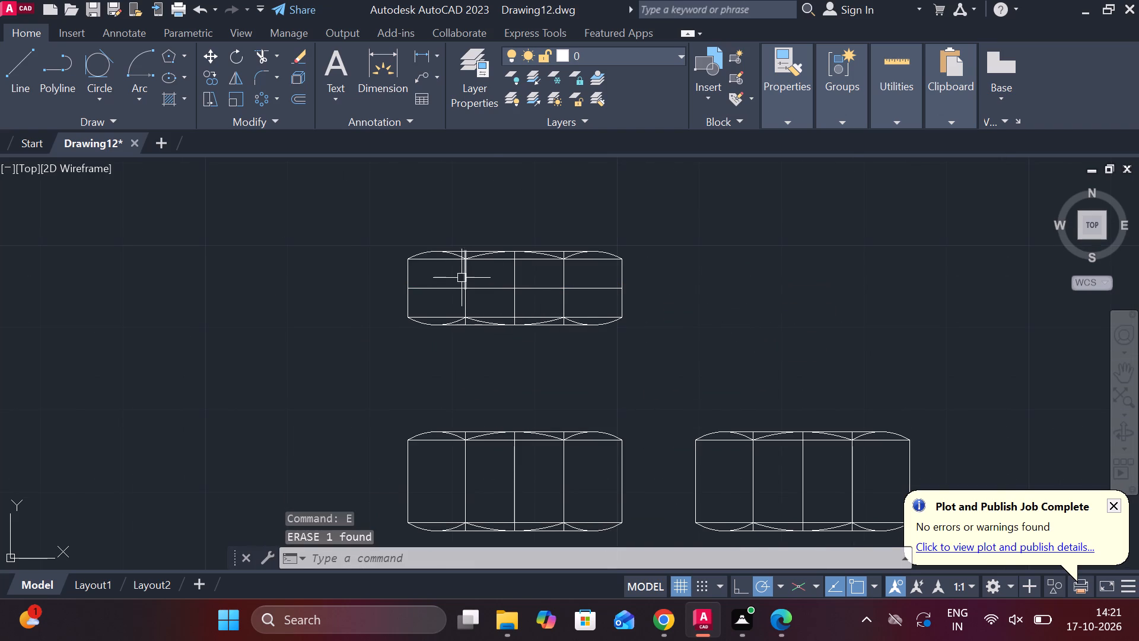
Copy the complete thin nut to the right and slightly above the original.
click(378, 226)
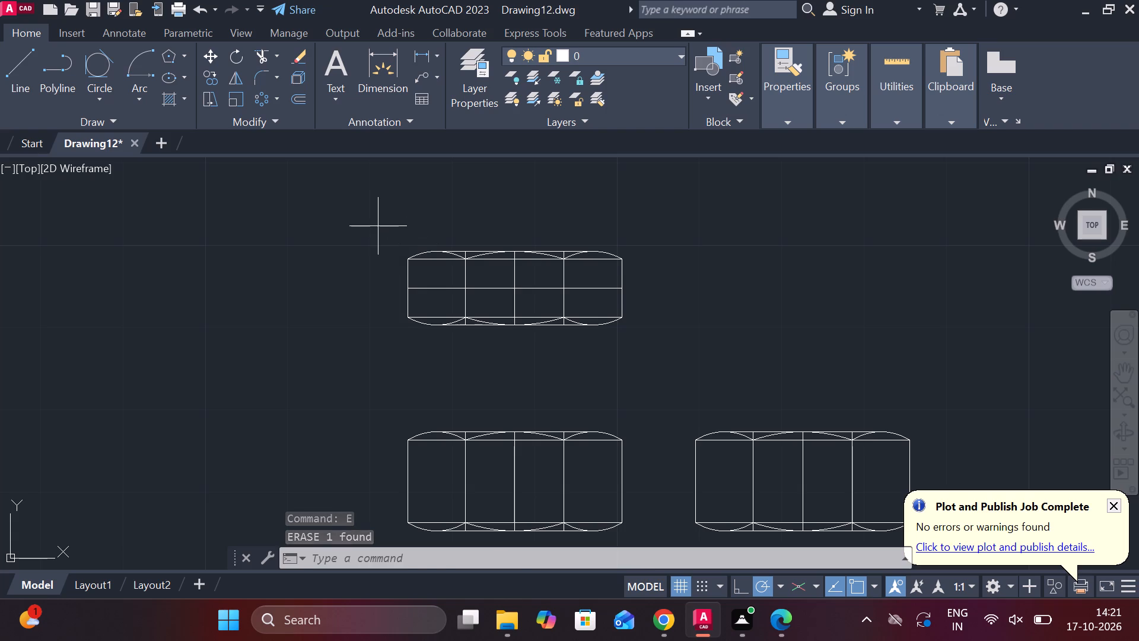
click(669, 354)
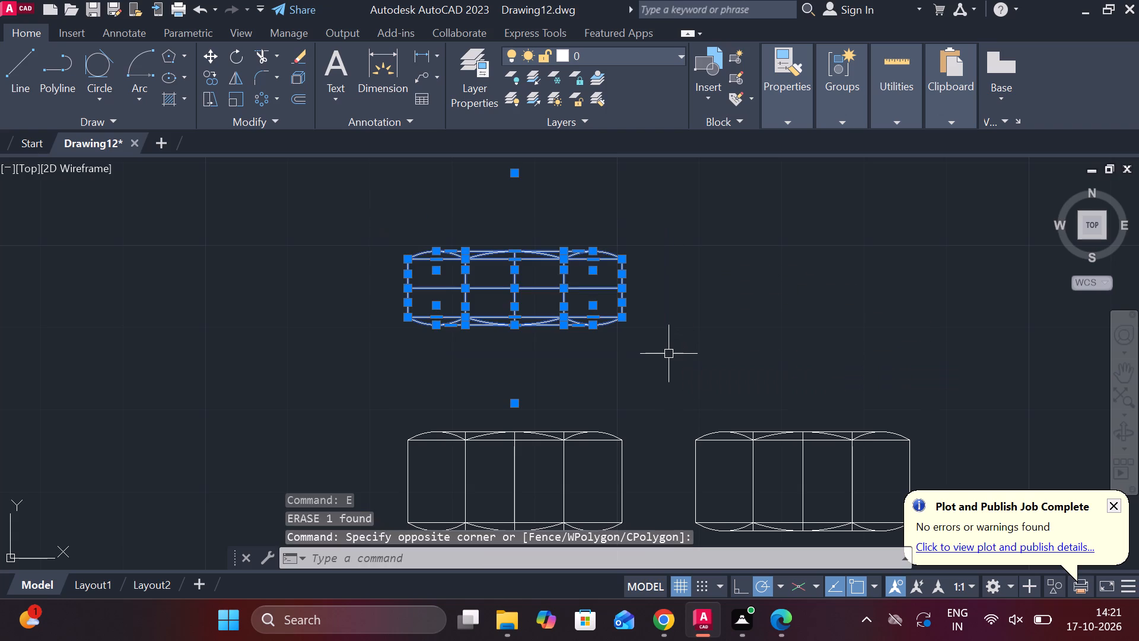
text(co)
key(Return)
click(596, 373)
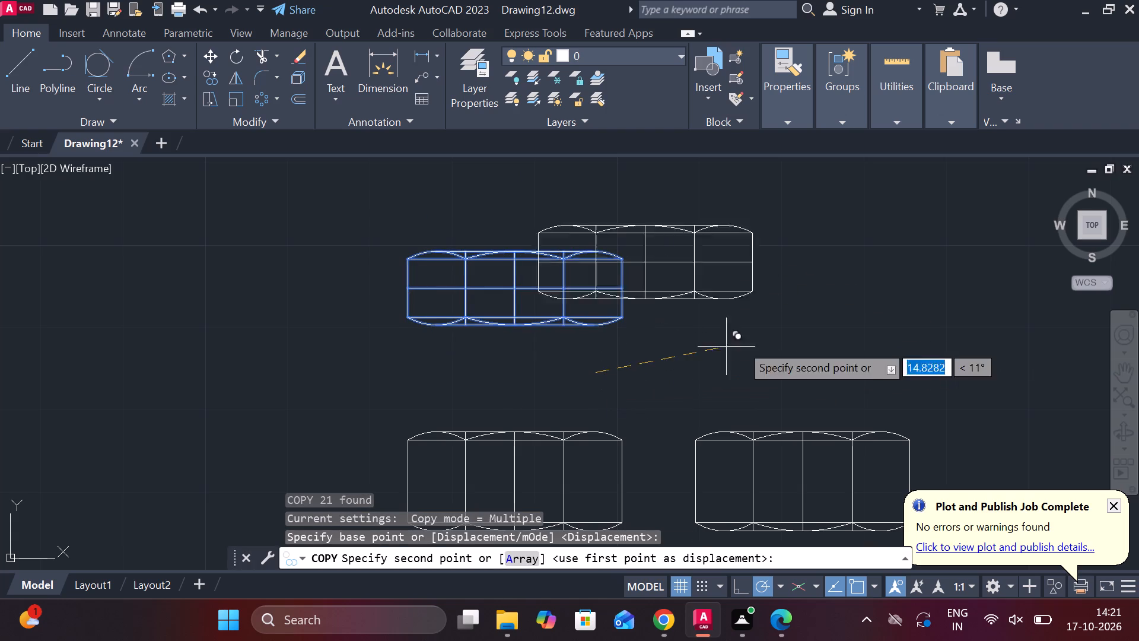
click(843, 347)
key(Escape)
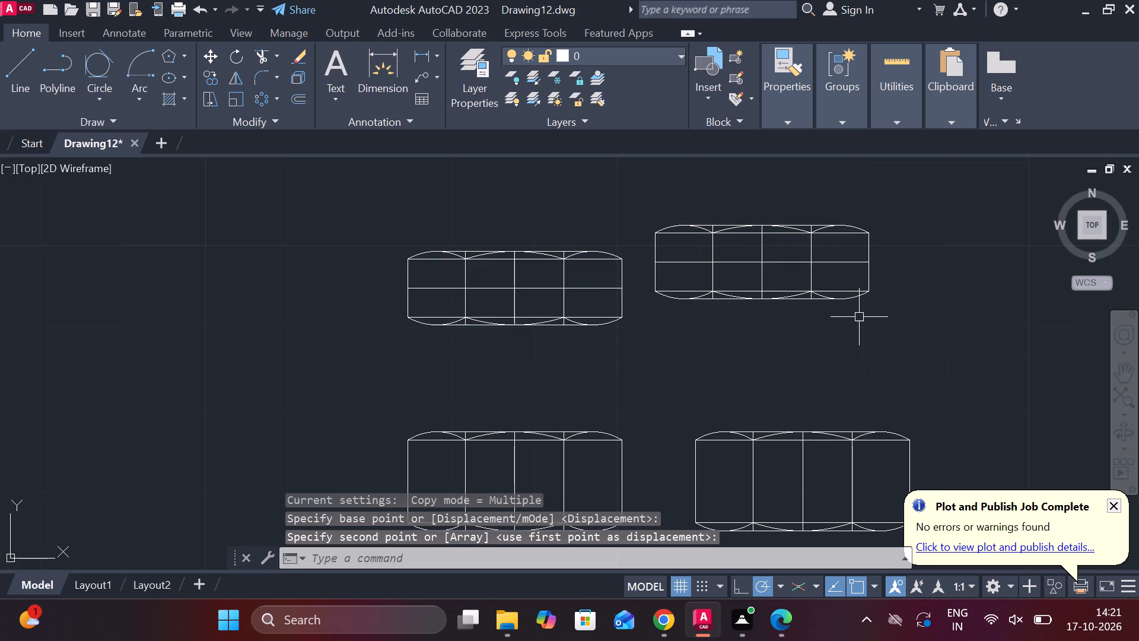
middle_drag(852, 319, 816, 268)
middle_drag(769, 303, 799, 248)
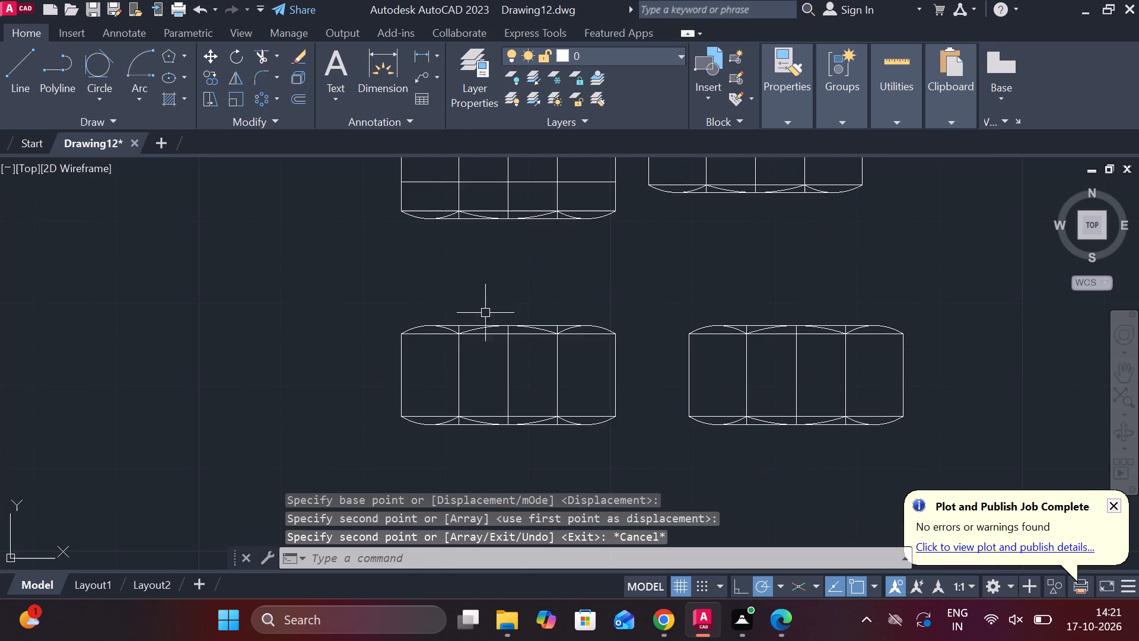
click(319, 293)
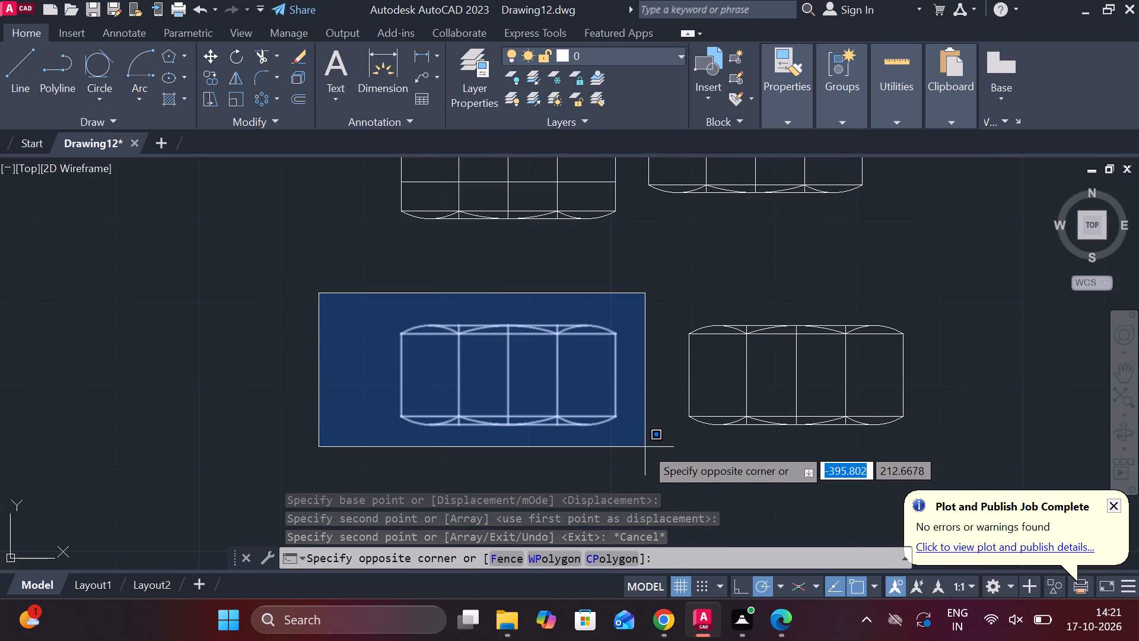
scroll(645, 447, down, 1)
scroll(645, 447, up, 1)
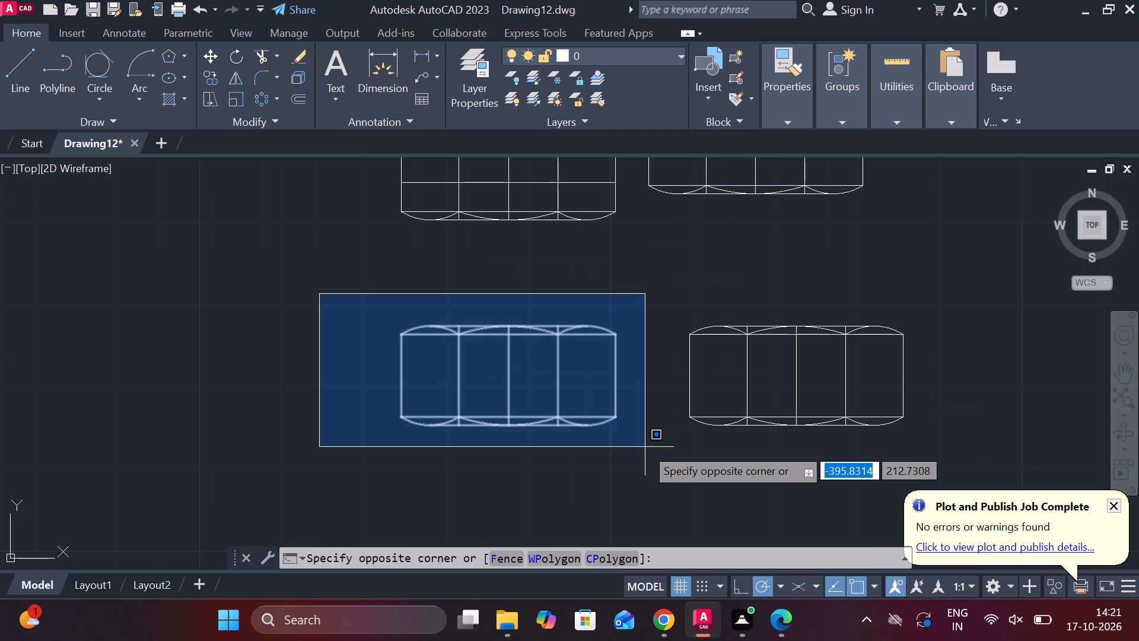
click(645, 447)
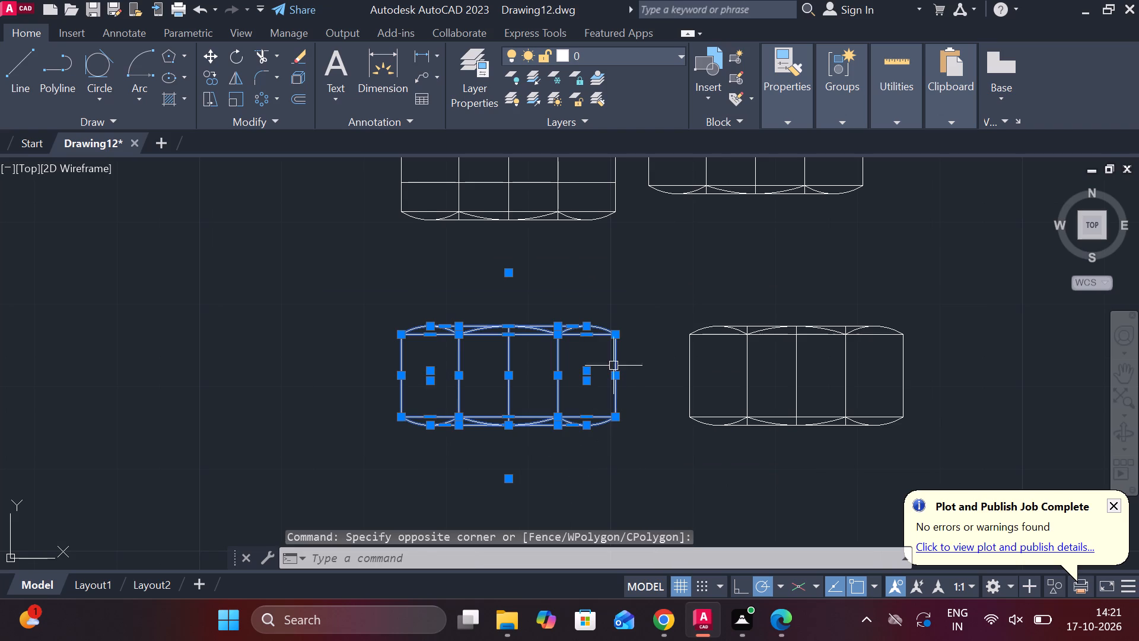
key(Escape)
Move the left thin nut straight down so its bottom centre sits on the top centre of the full-height nut below.
middle_drag(556, 286, 558, 301)
middle_drag(364, 233, 364, 247)
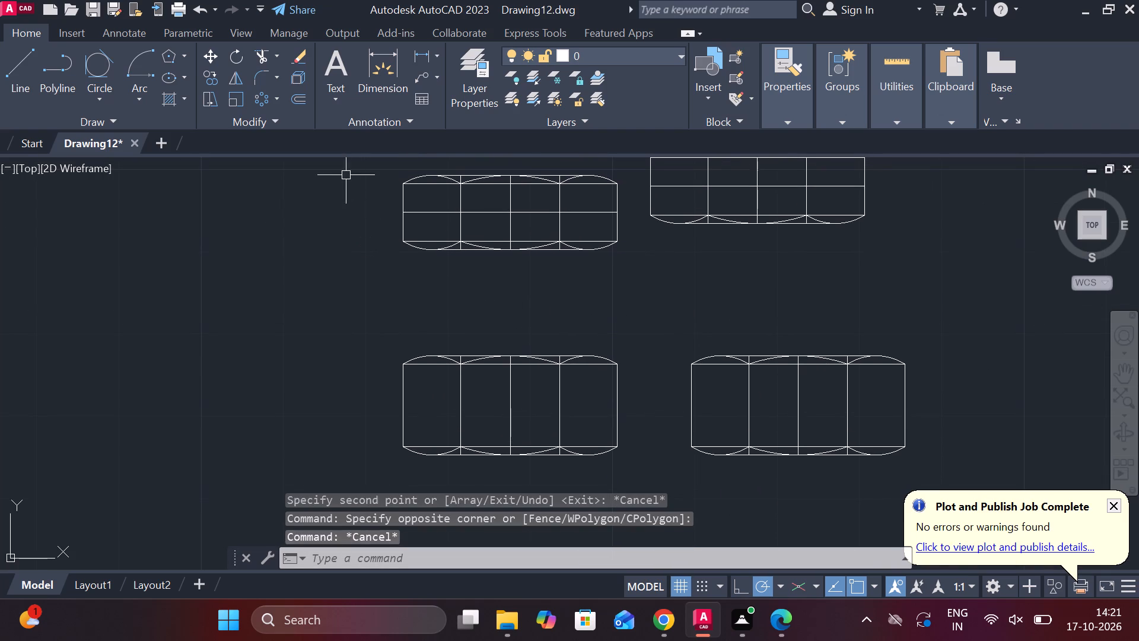
double_click(377, 144)
middle_drag(510, 218, 507, 250)
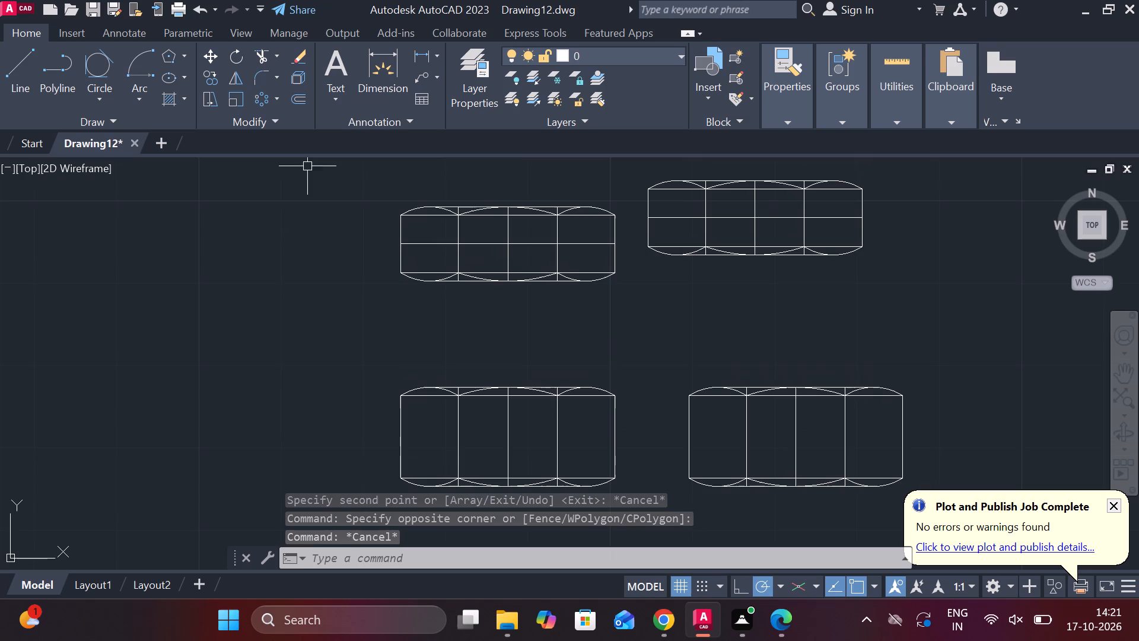
click(308, 166)
click(637, 312)
key(m)
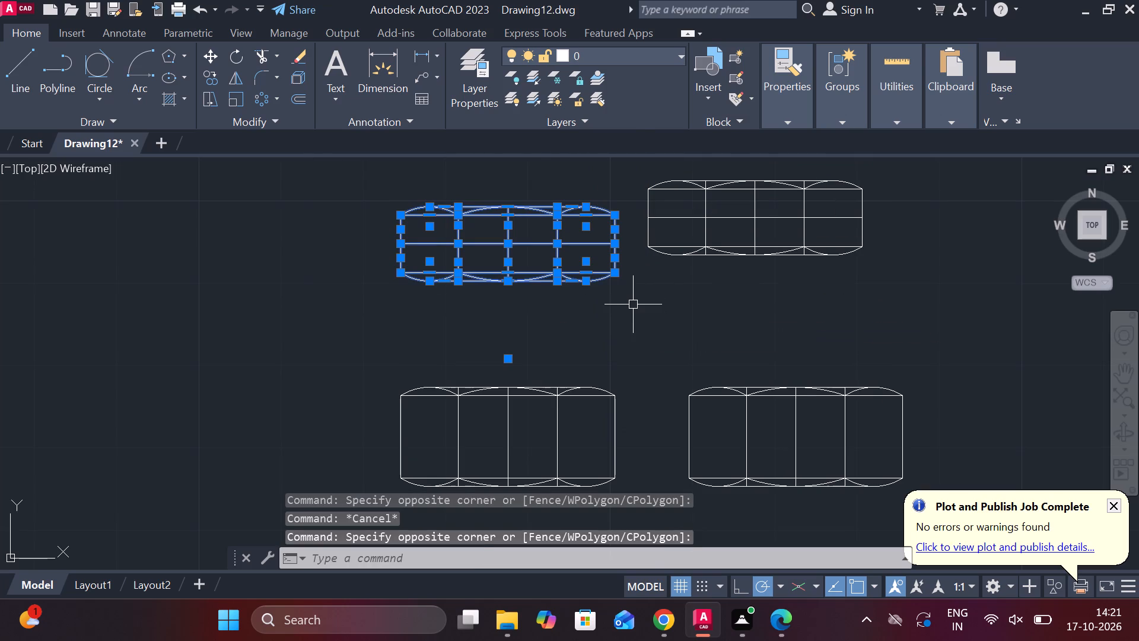
key(Return)
click(514, 278)
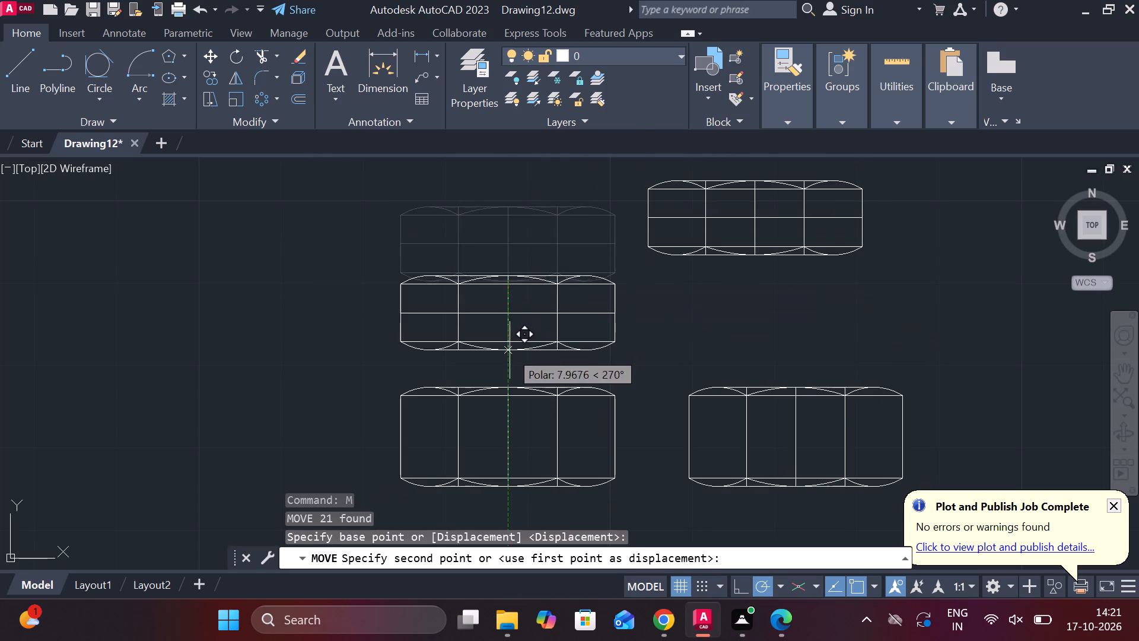
scroll(505, 384, up, 2)
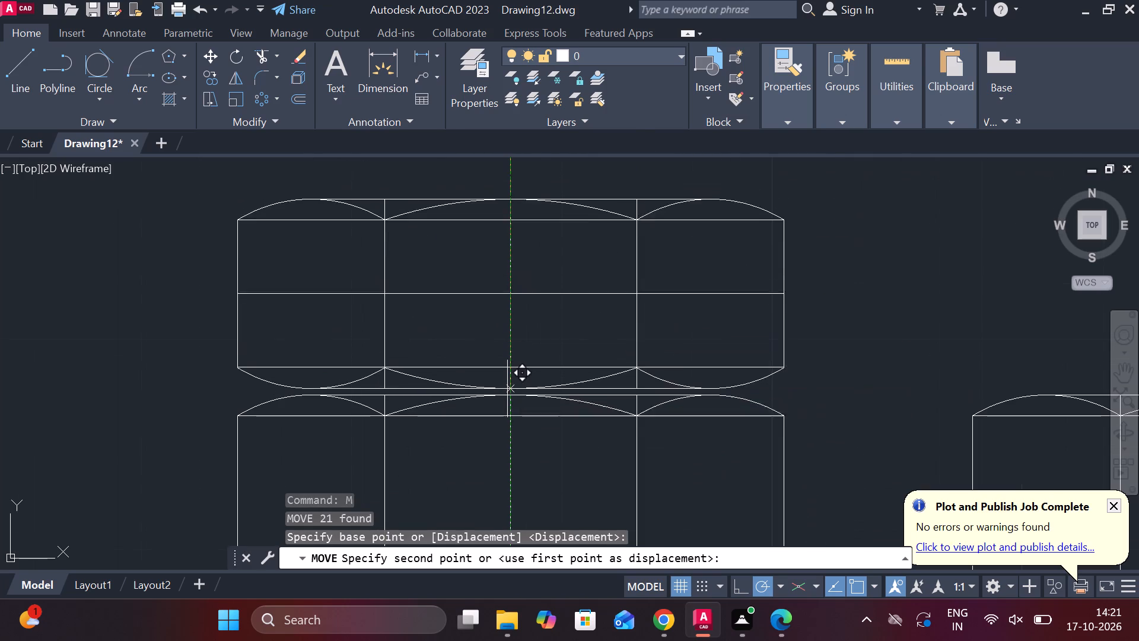
click(510, 391)
Move the stacked thin and full-height nuts onto the left bolt, seating their bottom centre on the cap's top face at the bolt centreline.
scroll(512, 389, down, 2)
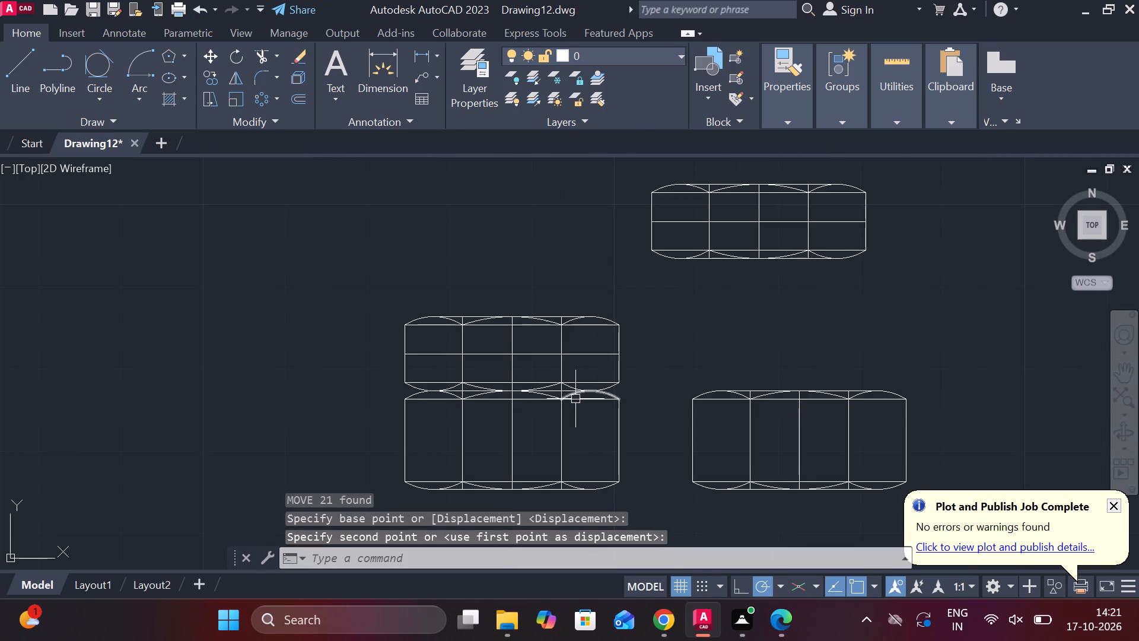
middle_drag(585, 399, 575, 345)
click(360, 216)
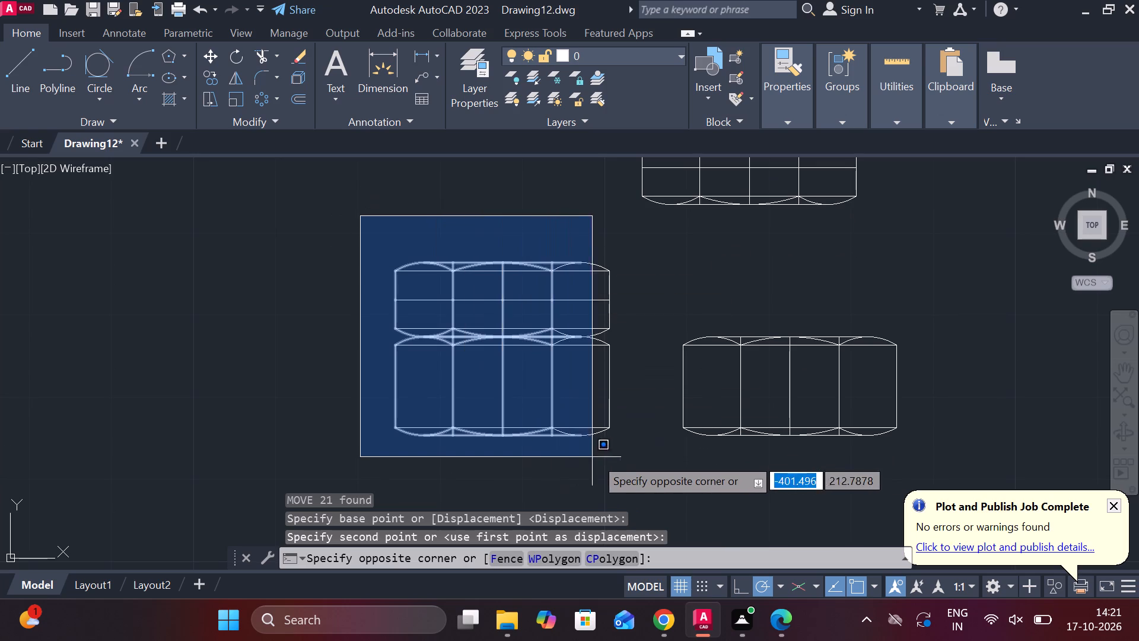
click(618, 450)
key(m)
key(Return)
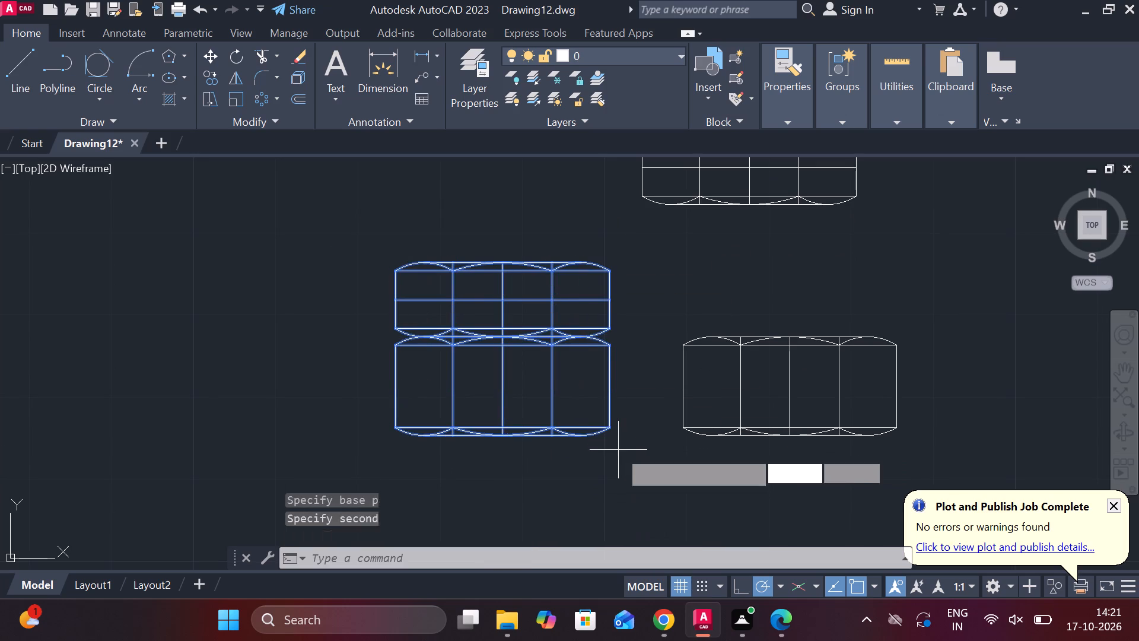
click(501, 434)
scroll(501, 434, down, 2)
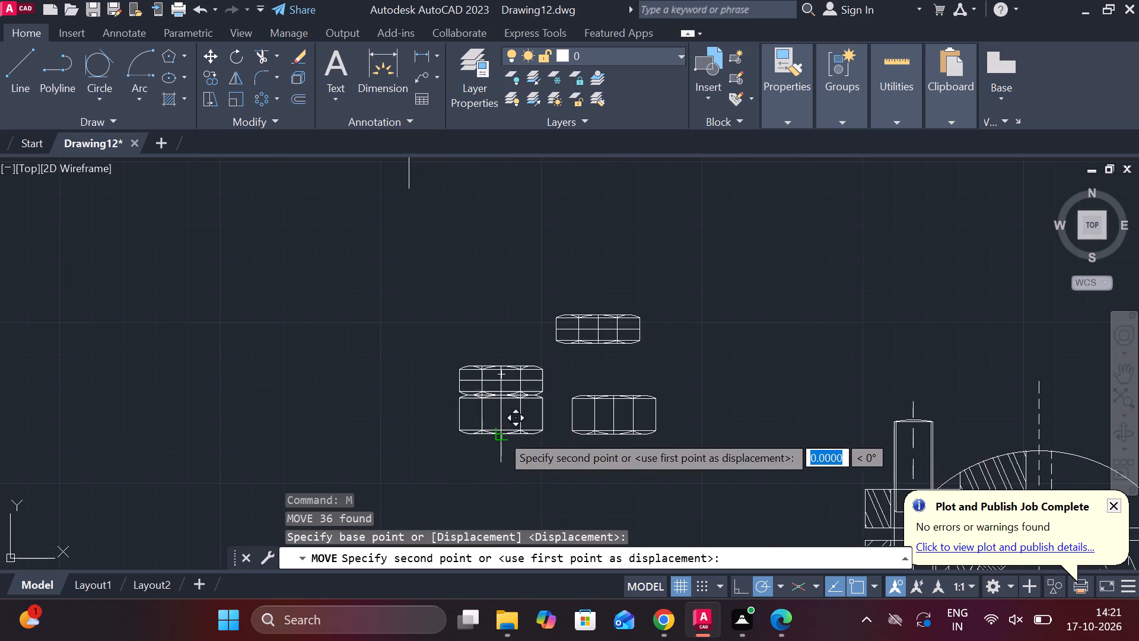
middle_drag(658, 420, 414, 291)
scroll(592, 355, up, 3)
middle_drag(714, 352, 703, 352)
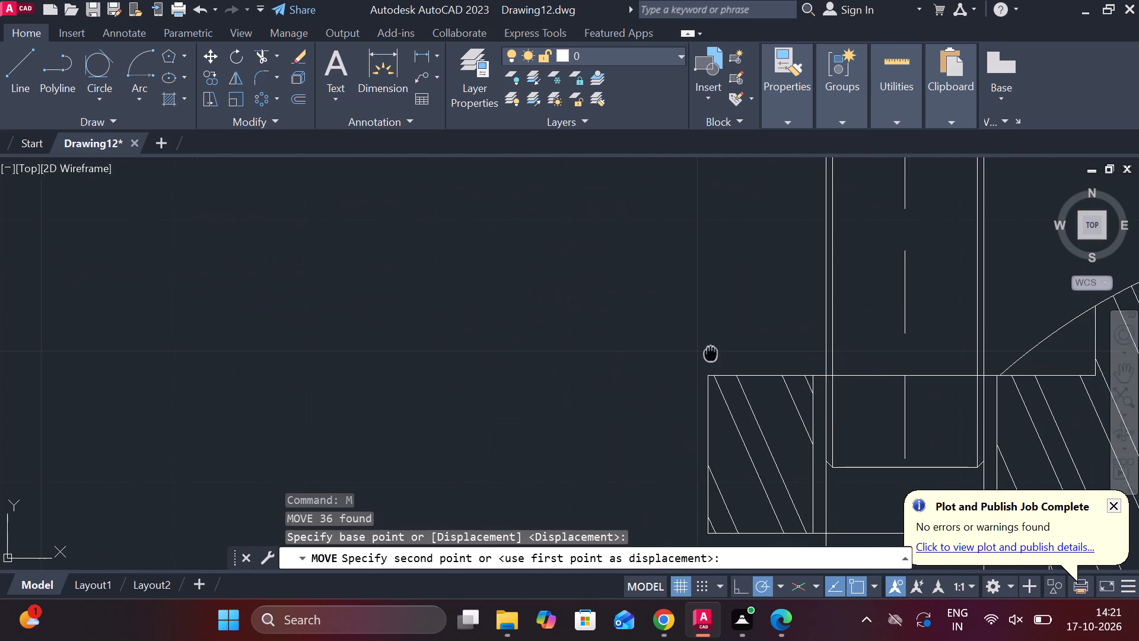
middle_drag(703, 352, 352, 346)
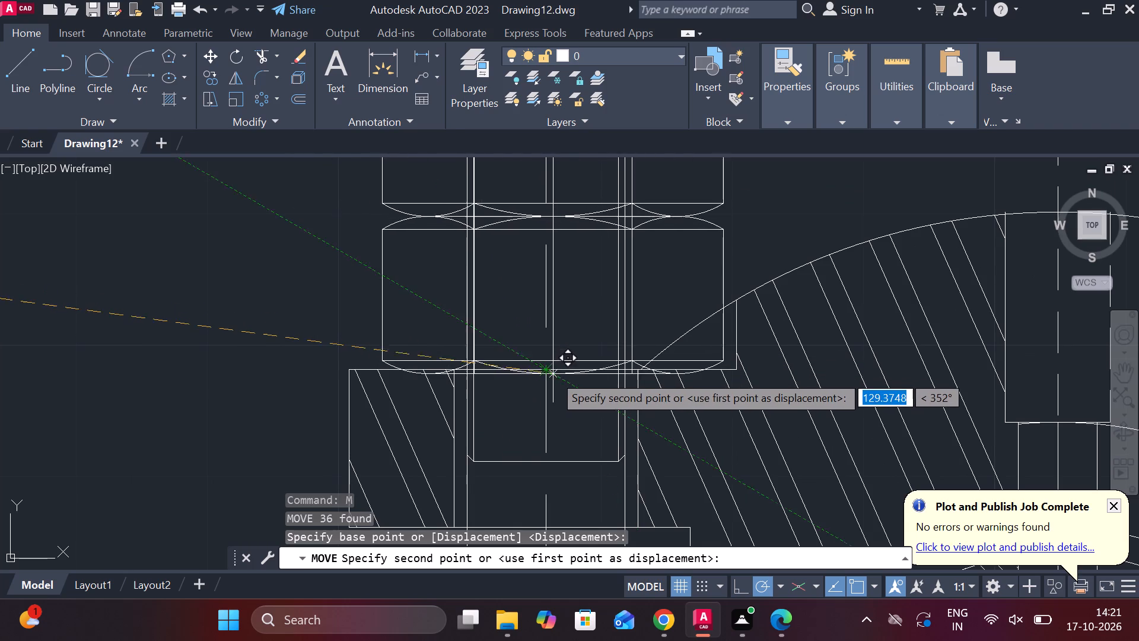
scroll(553, 371, up, 2)
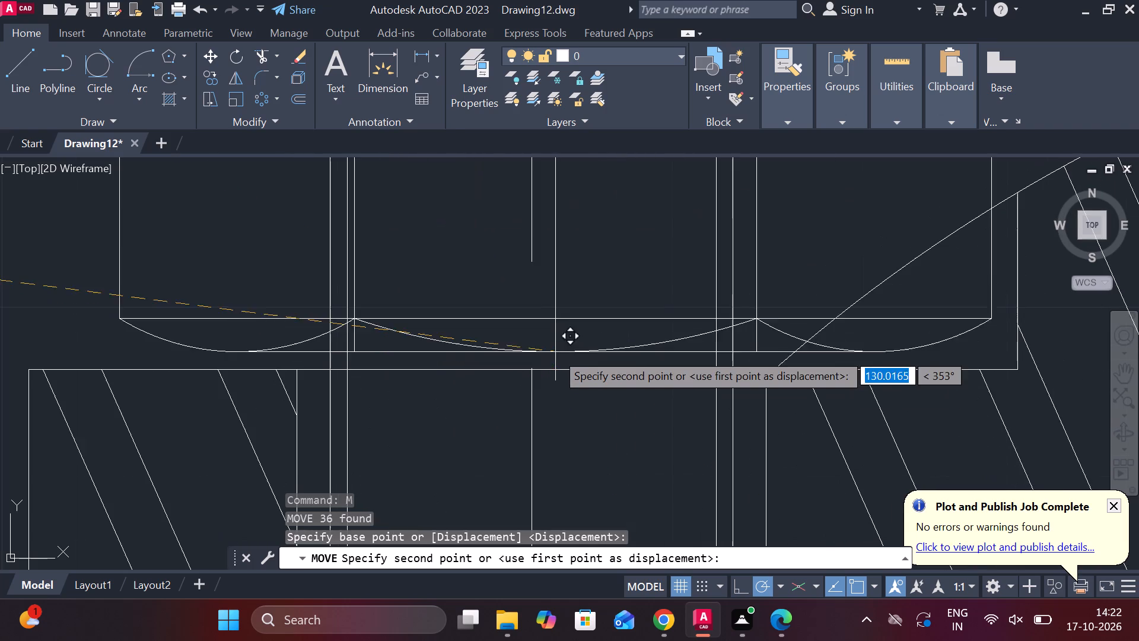
click(530, 368)
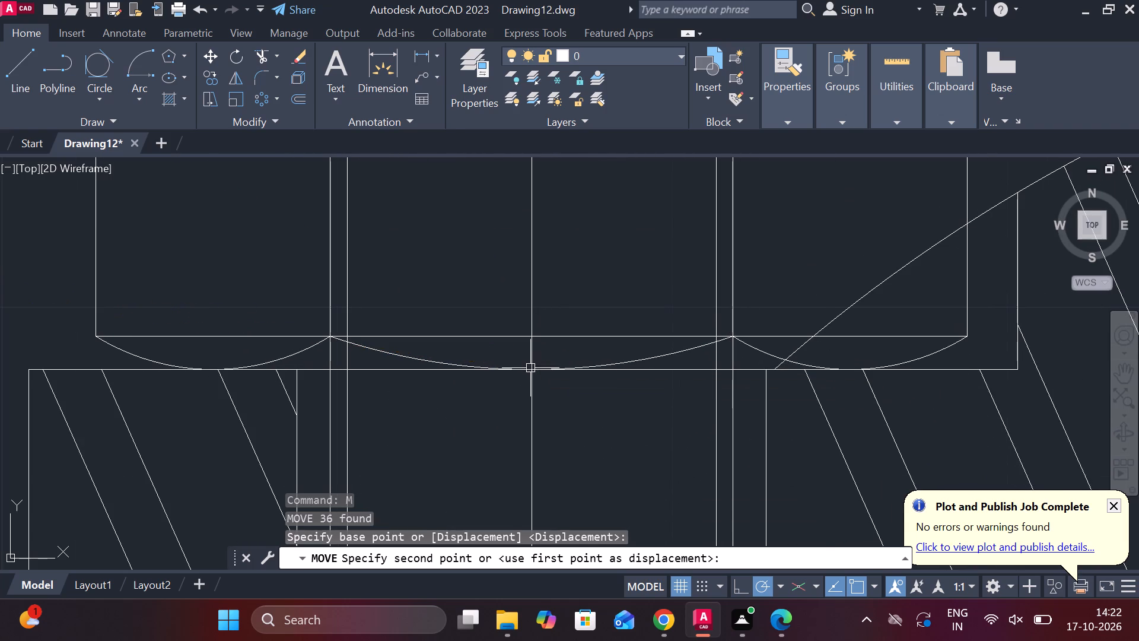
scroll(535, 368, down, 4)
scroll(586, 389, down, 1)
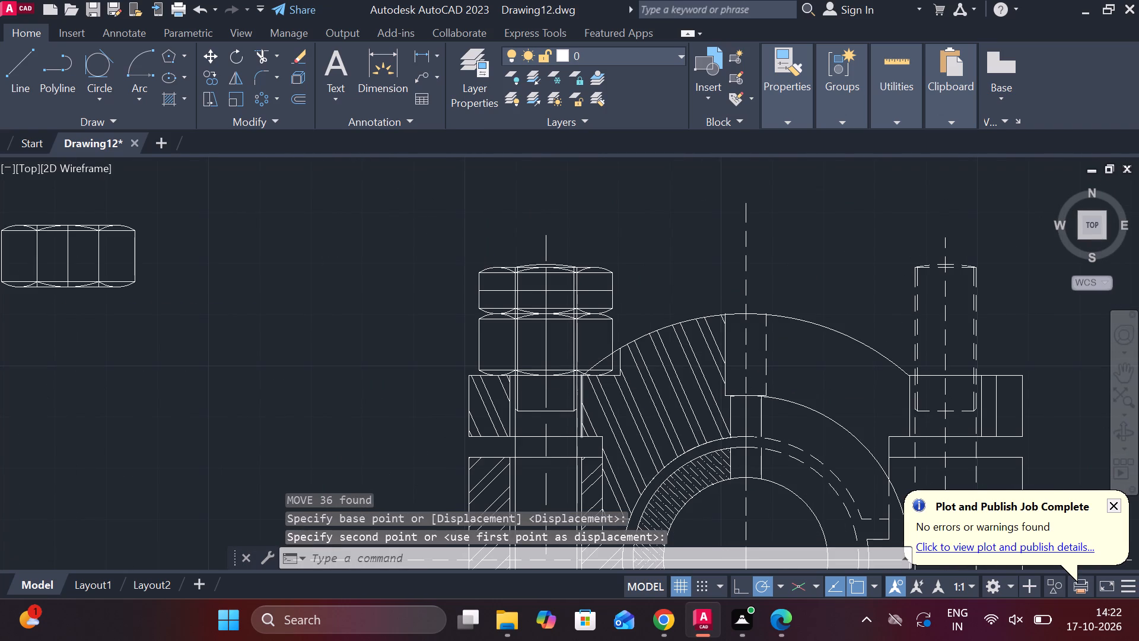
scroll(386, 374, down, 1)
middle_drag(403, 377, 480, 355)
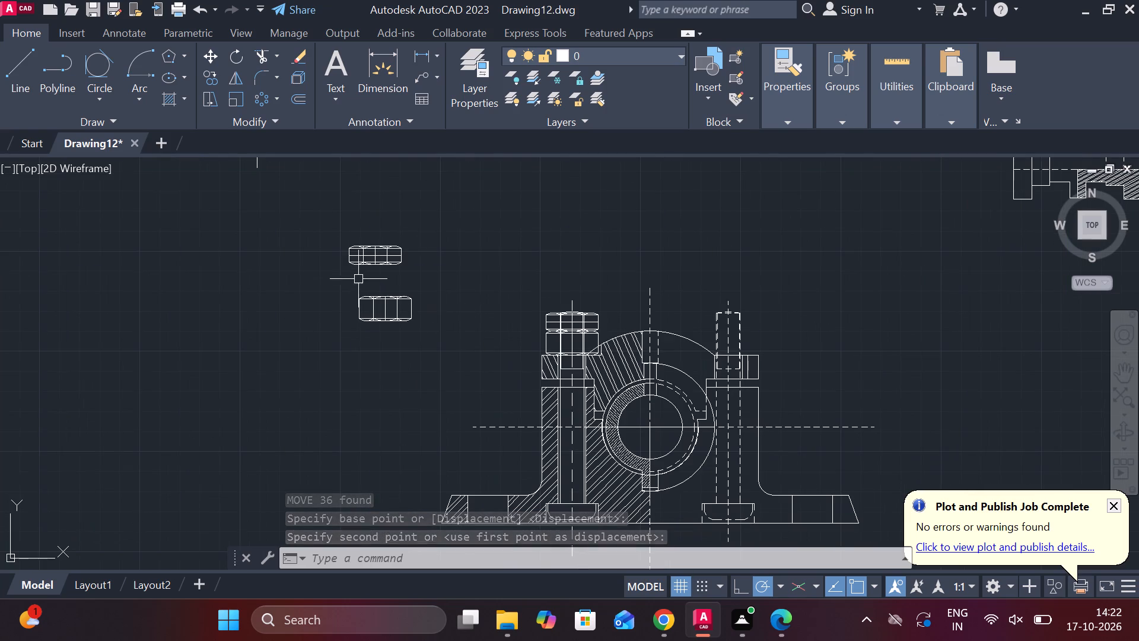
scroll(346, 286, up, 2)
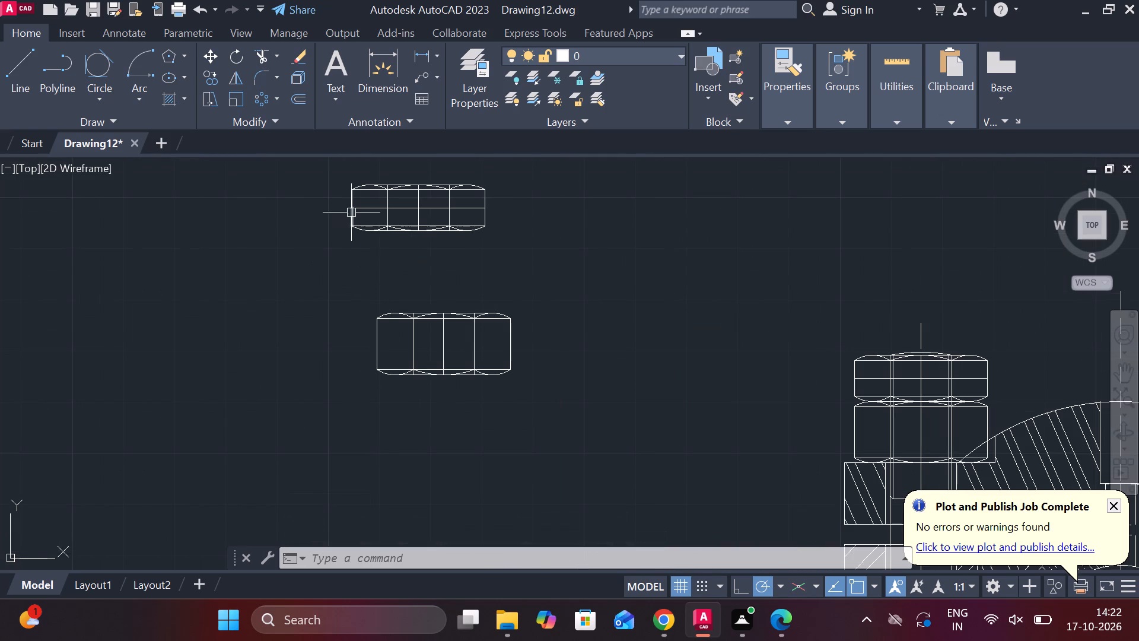
Move the remaining thin nut so its bottom centre sits on the top centre of the full-height nut below.
drag(326, 160, 356, 173)
click(563, 249)
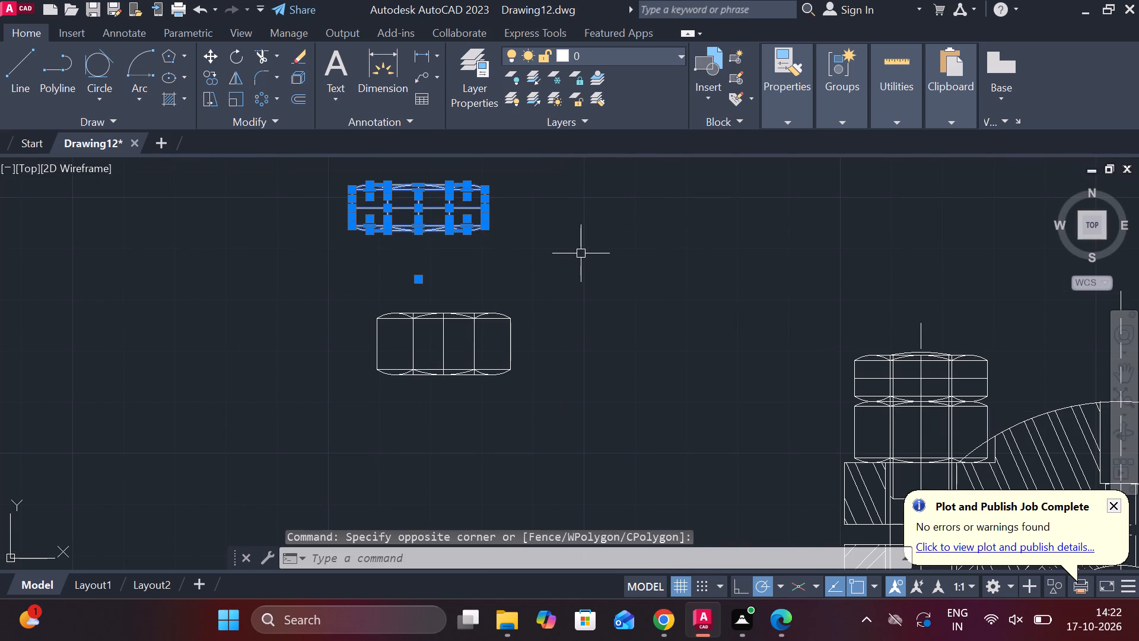
key(m)
key(Return)
scroll(531, 233, up, 2)
middle_drag(311, 248, 476, 272)
click(404, 251)
middle_drag(440, 348, 459, 260)
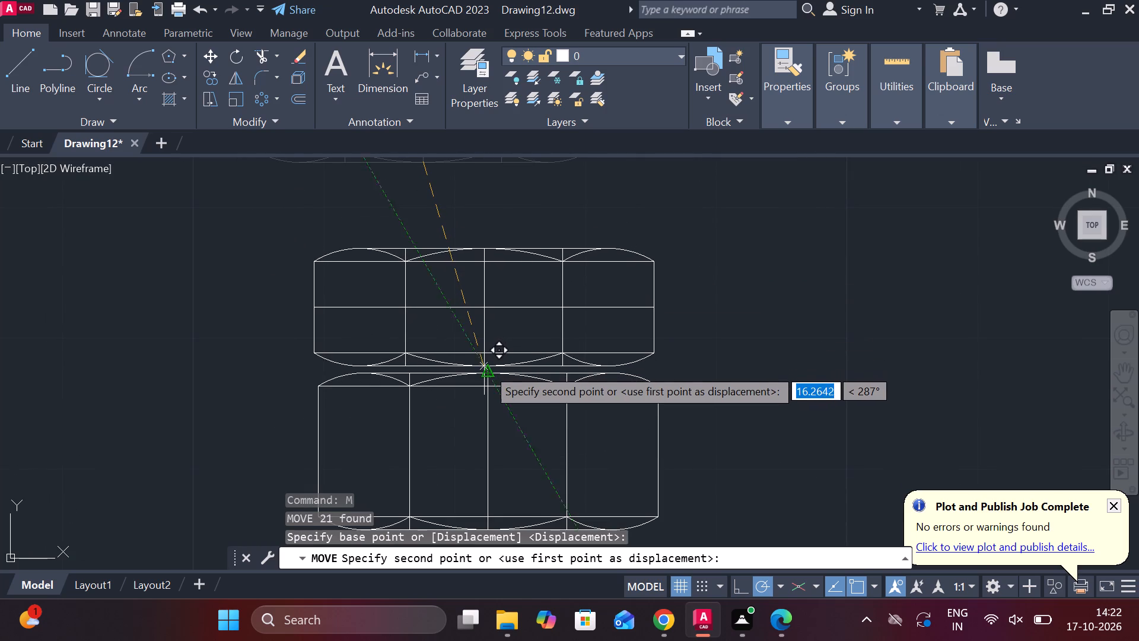
click(494, 370)
scroll(552, 370, down, 2)
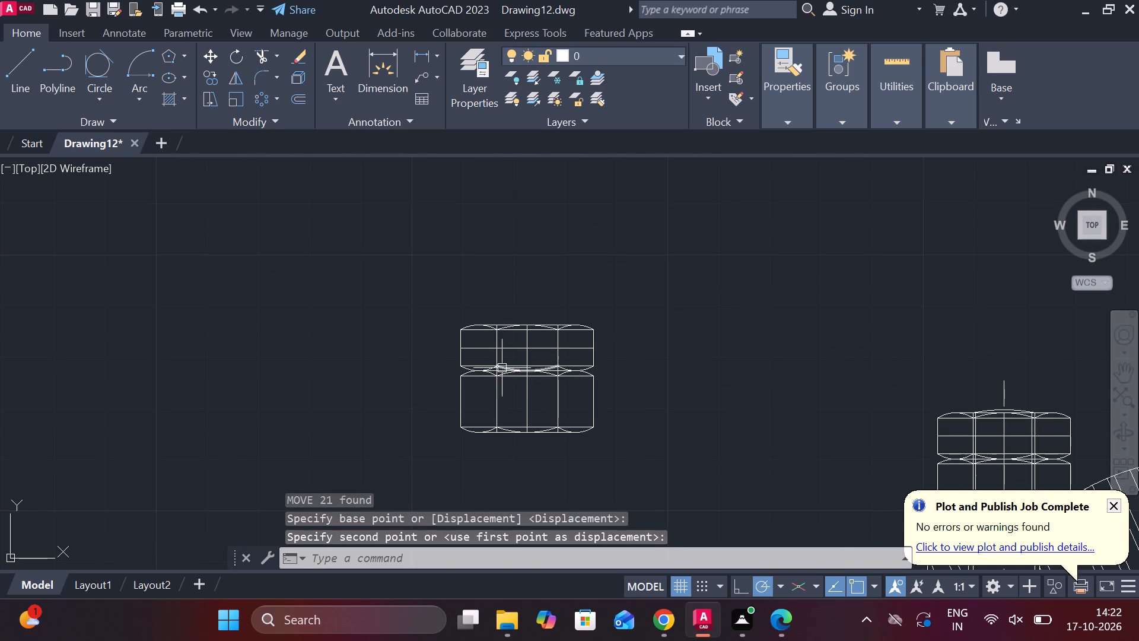
key(Escape)
Move the stacked thin and full-height nuts onto the right bolt, seating their bottom centre on the cap's top face at the bolt centreline.
click(428, 319)
click(664, 468)
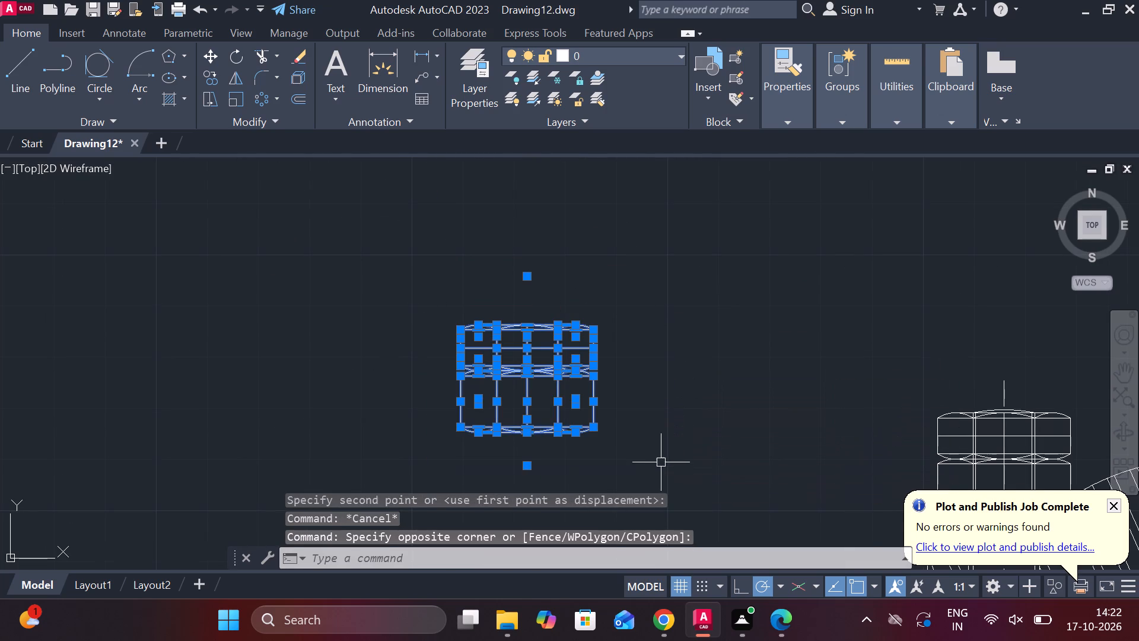
key(m)
key(Return)
scroll(555, 429, up, 1)
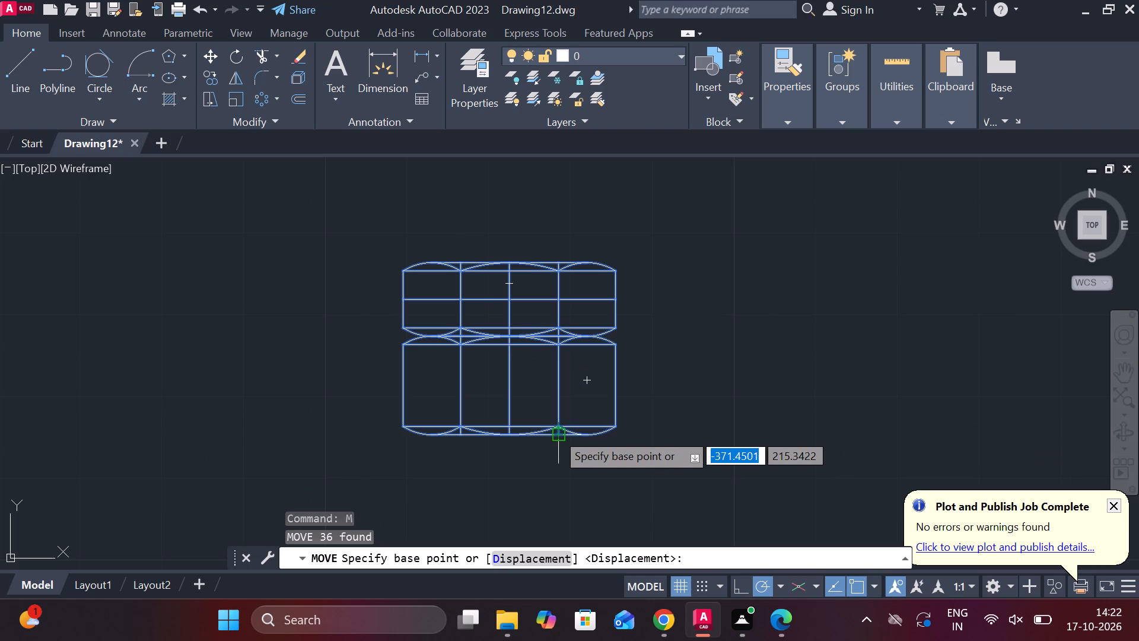
scroll(537, 464, up, 1)
click(495, 421)
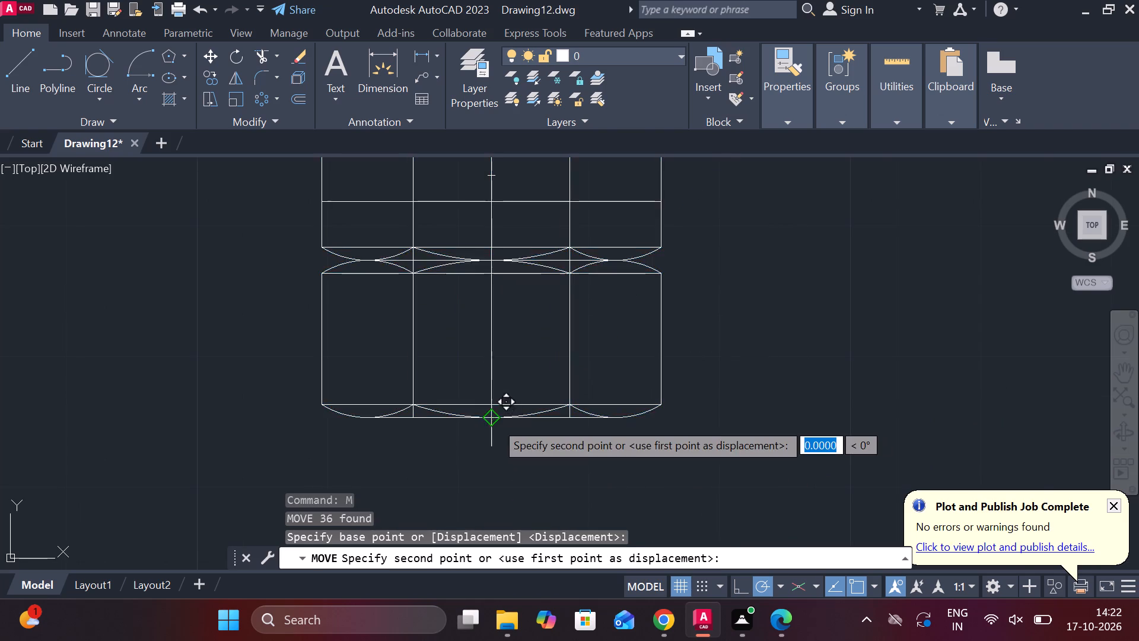
scroll(495, 421, down, 2)
scroll(663, 415, down, 2)
middle_drag(623, 412, 578, 385)
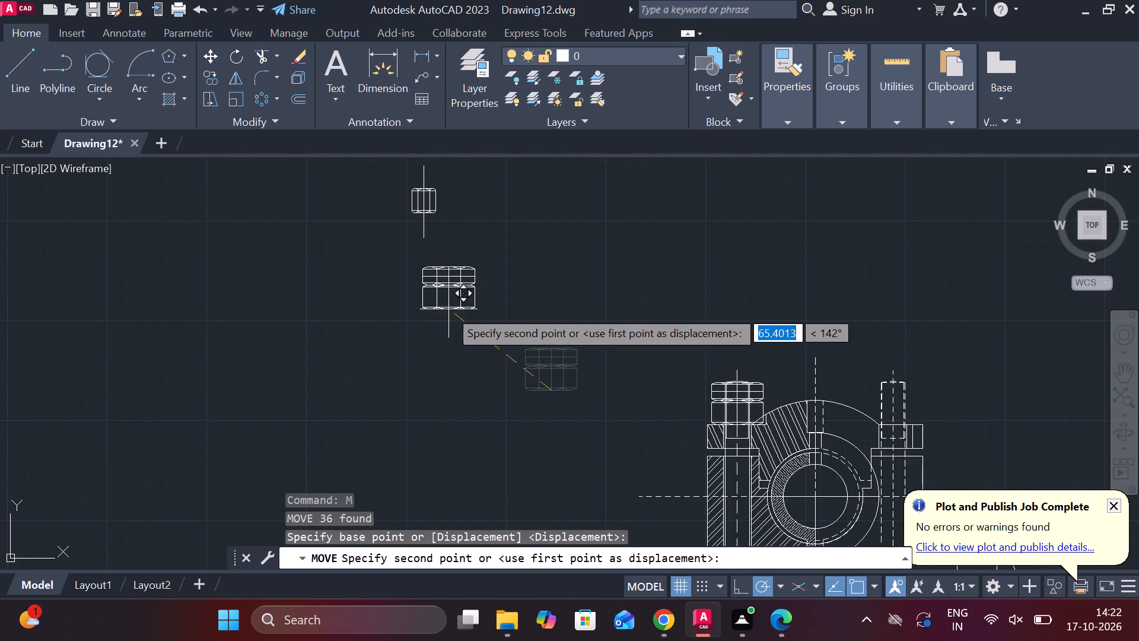
middle_drag(740, 327, 370, 285)
scroll(476, 319, up, 2)
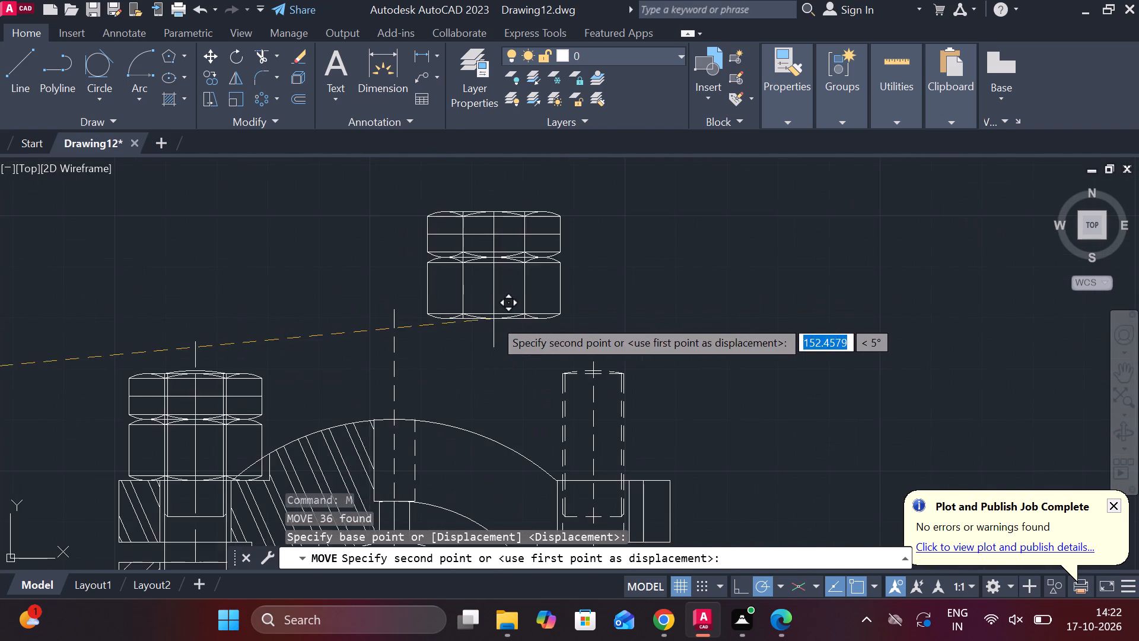
middle_drag(494, 319, 489, 228)
scroll(599, 323, up, 2)
middle_drag(586, 464, 586, 465)
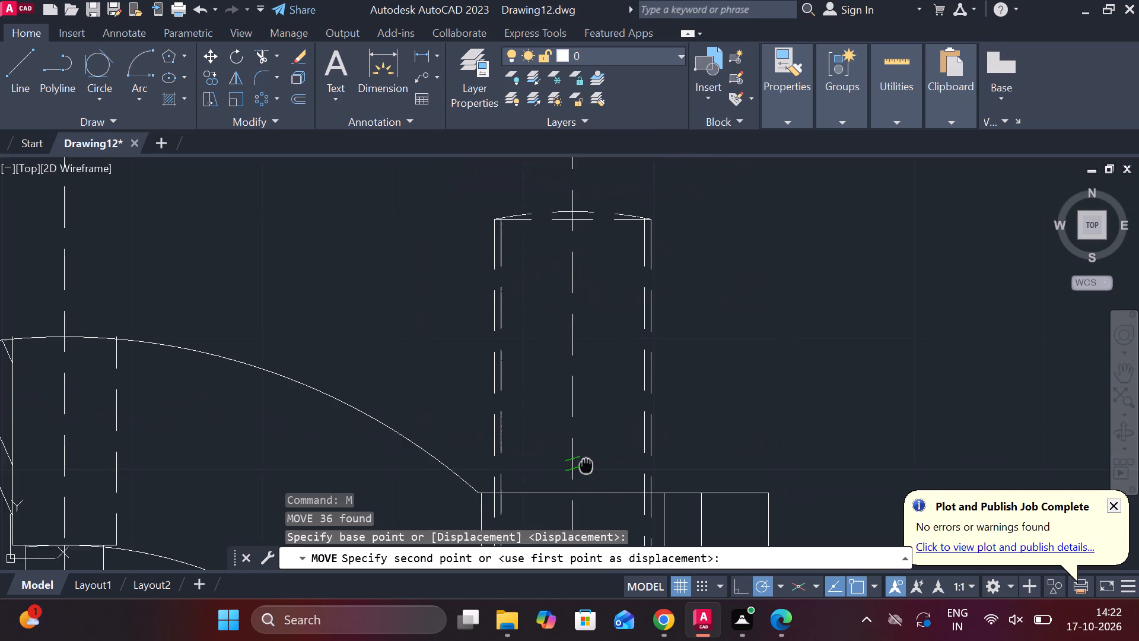
middle_drag(586, 465, 580, 369)
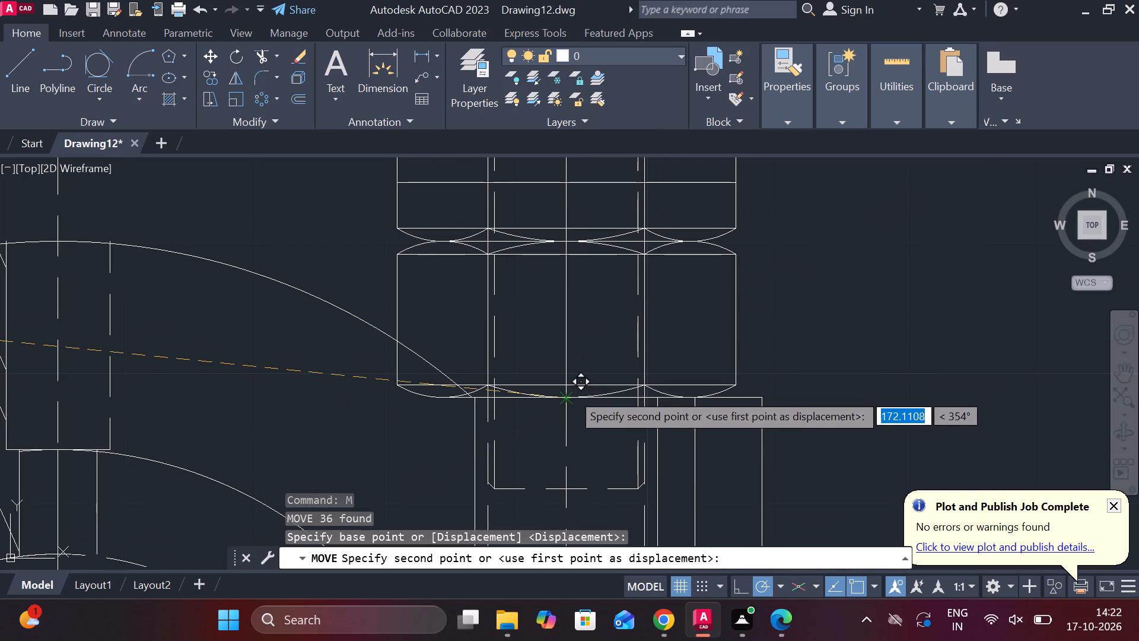
click(571, 392)
scroll(628, 389, down, 1)
scroll(699, 391, down, 2)
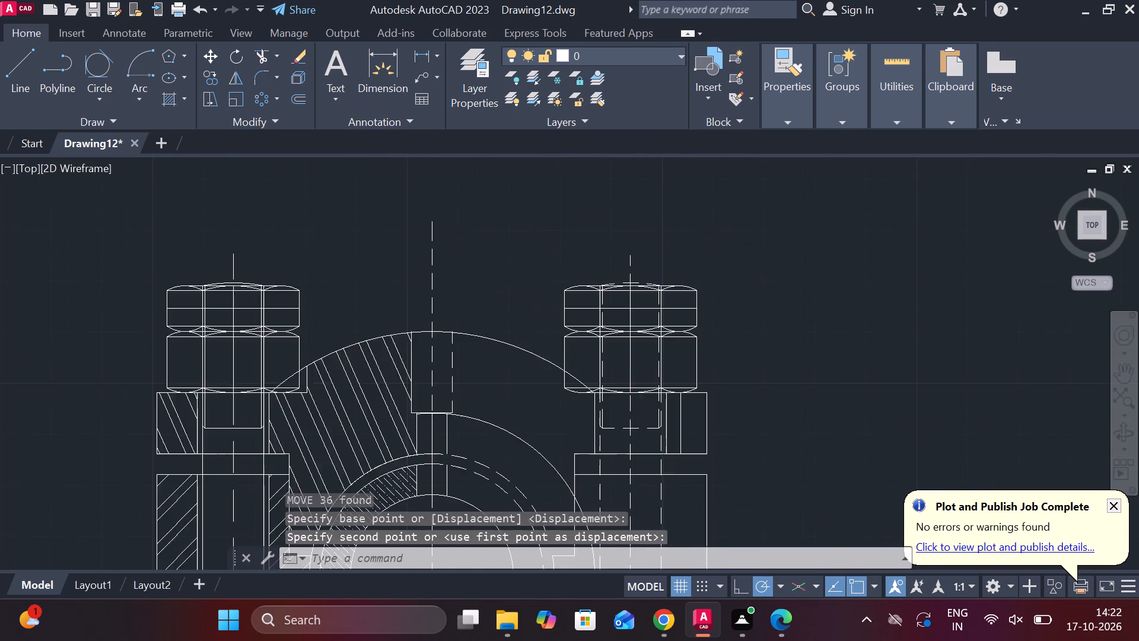
scroll(704, 406, up, 2)
middle_drag(715, 410, 738, 411)
key(Escape)
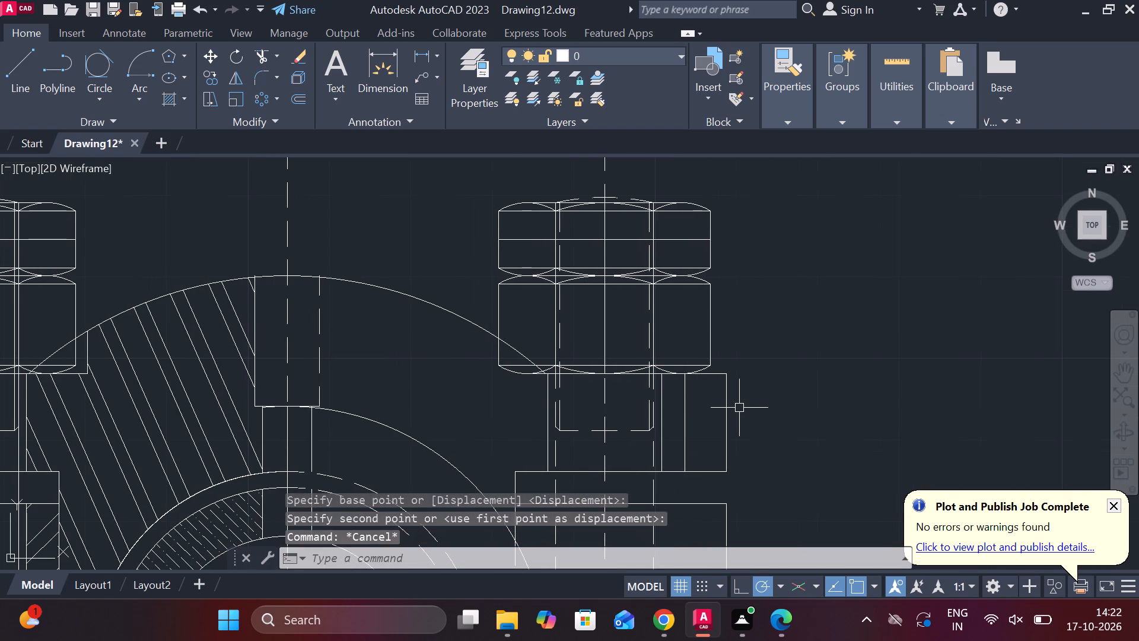
Trim the lower-left corner edges of the right bolt's full-height nut back to the cap's curved outline.
text(tr)
key(space)
scroll(549, 408, up, 2)
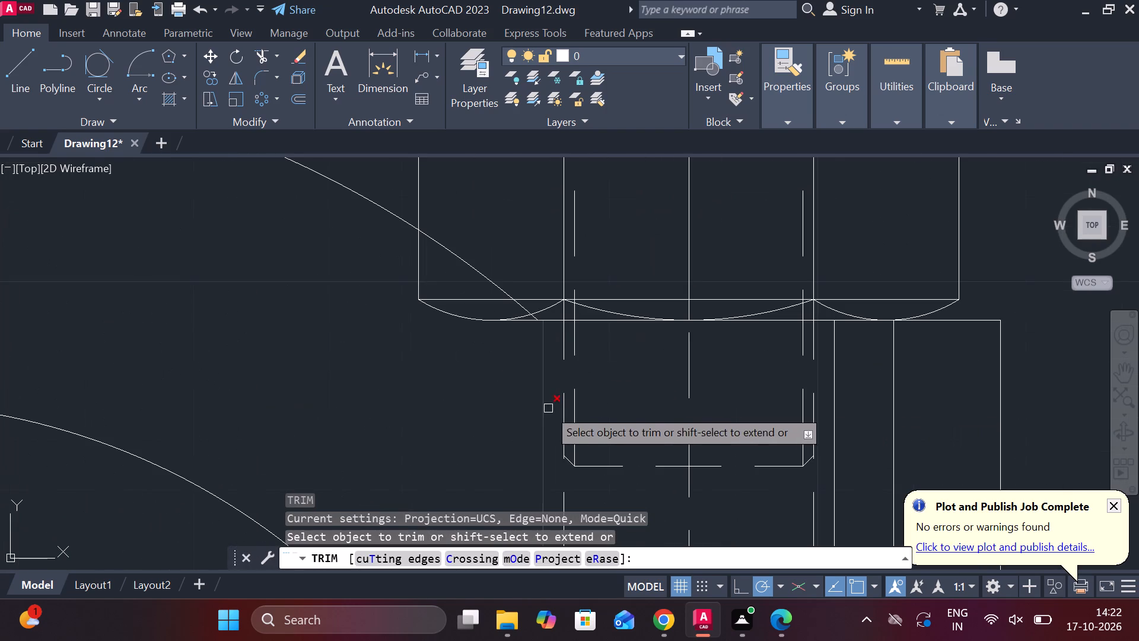
double_click(416, 264)
click(431, 296)
click(440, 315)
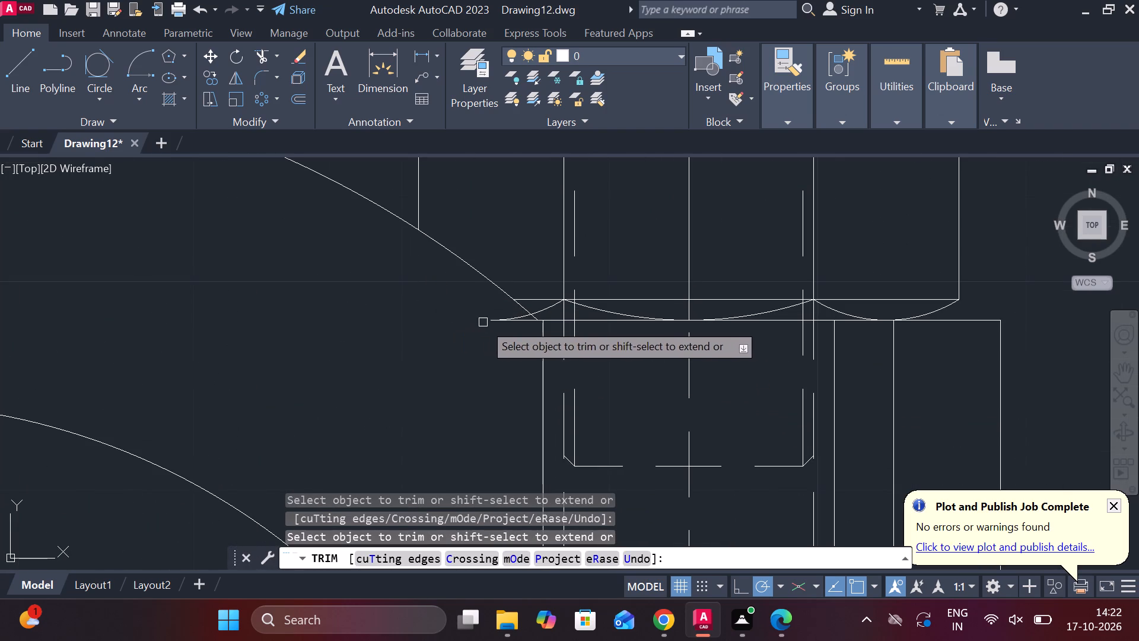
click(516, 323)
click(513, 320)
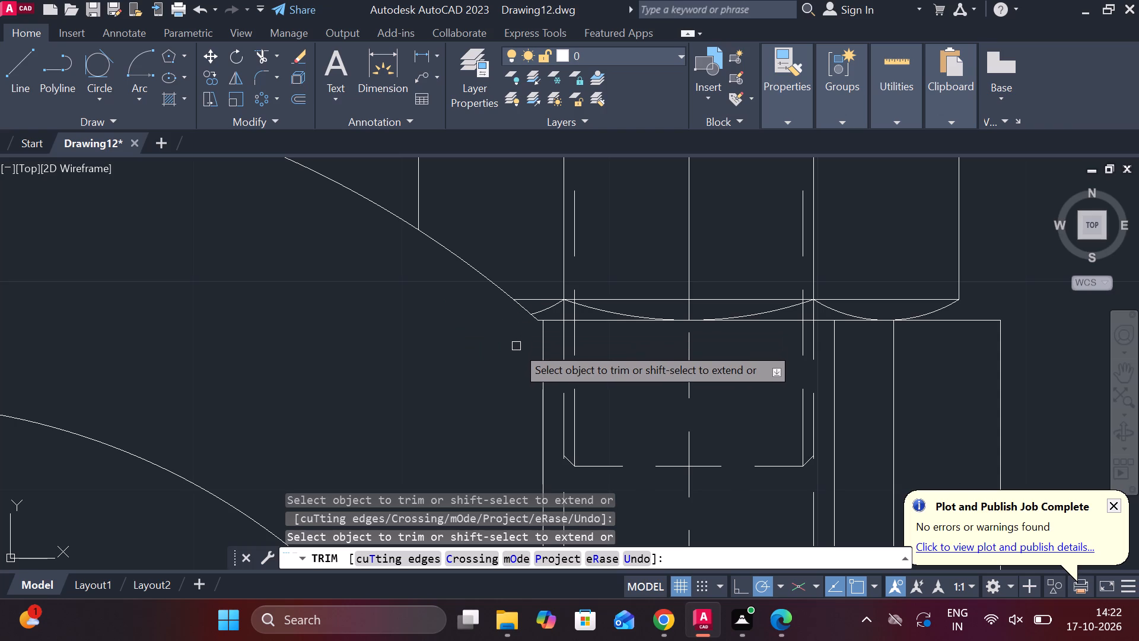
click(541, 300)
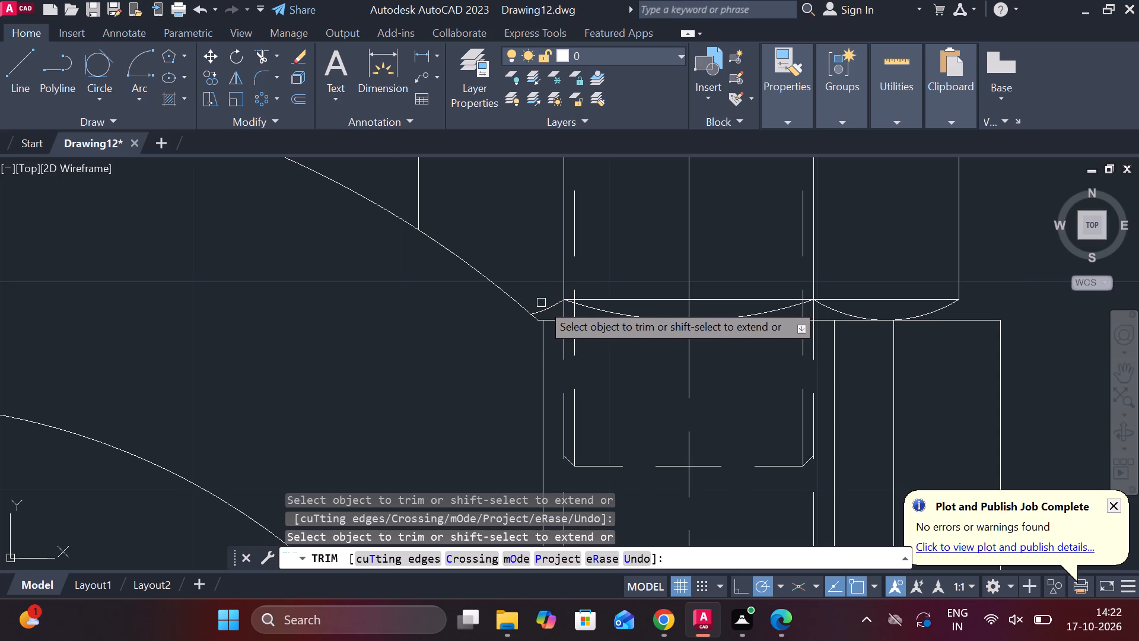
click(545, 305)
scroll(515, 308, down, 3)
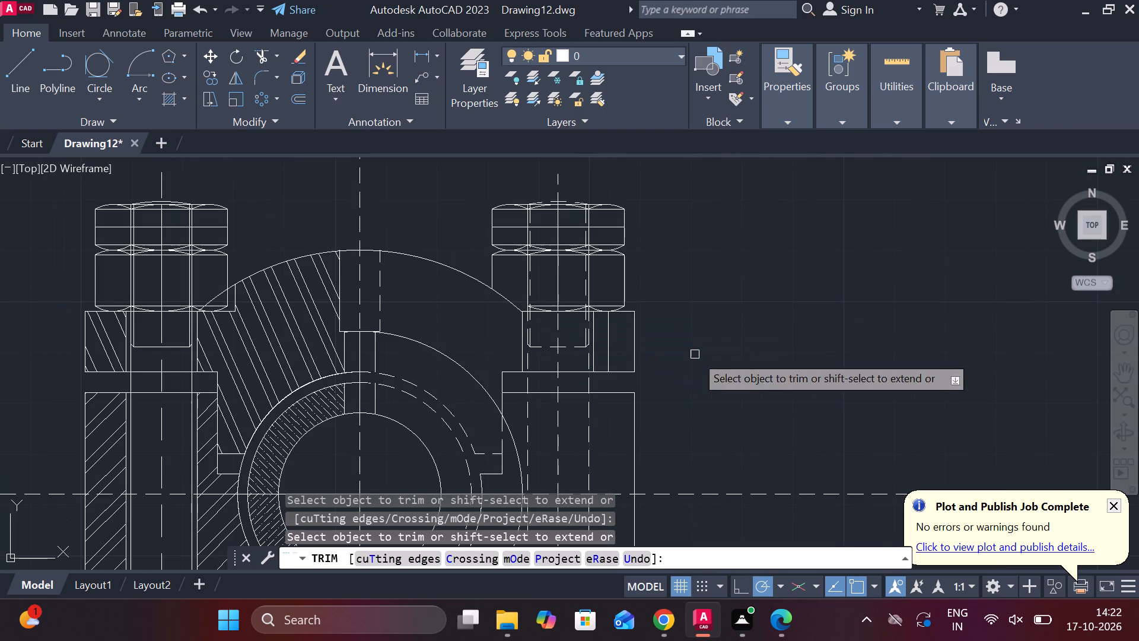
key(Escape)
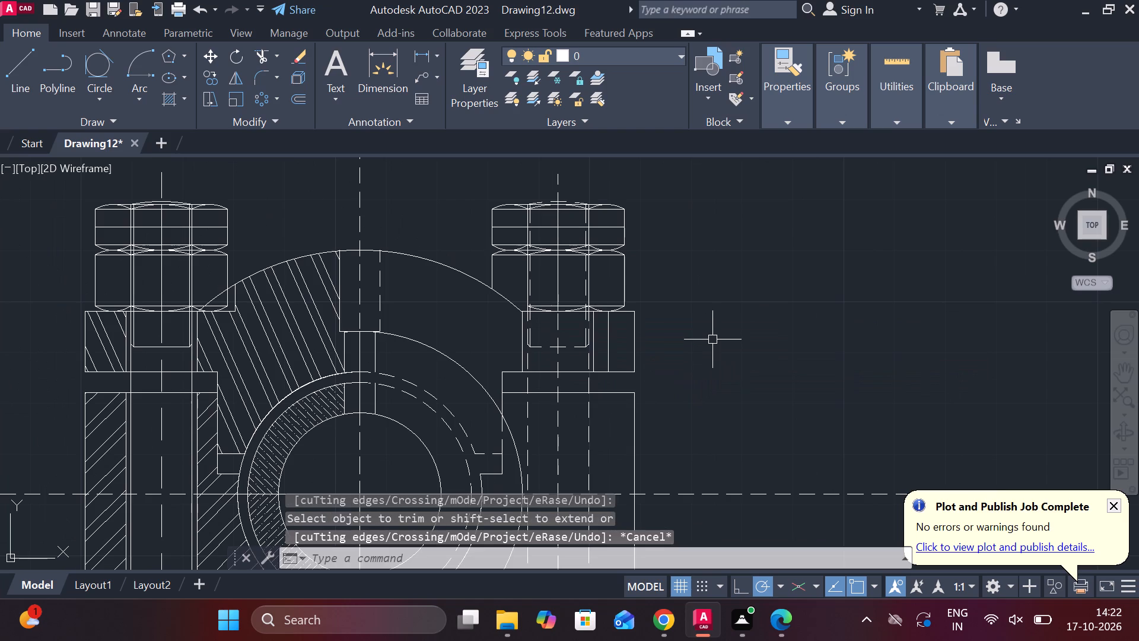
Examine the assembled half-sectional view, checking the nuts, bolts, cap and brasses as a whole and close up.
scroll(712, 339, down, 2)
middle_drag(718, 340, 760, 255)
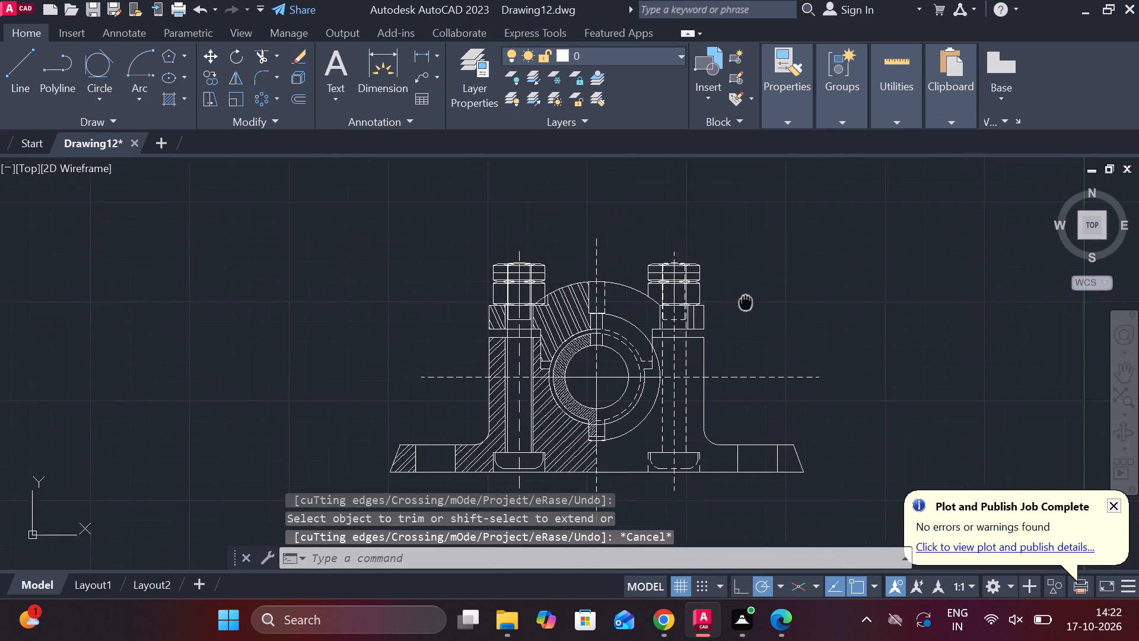
middle_drag(760, 255, 761, 249)
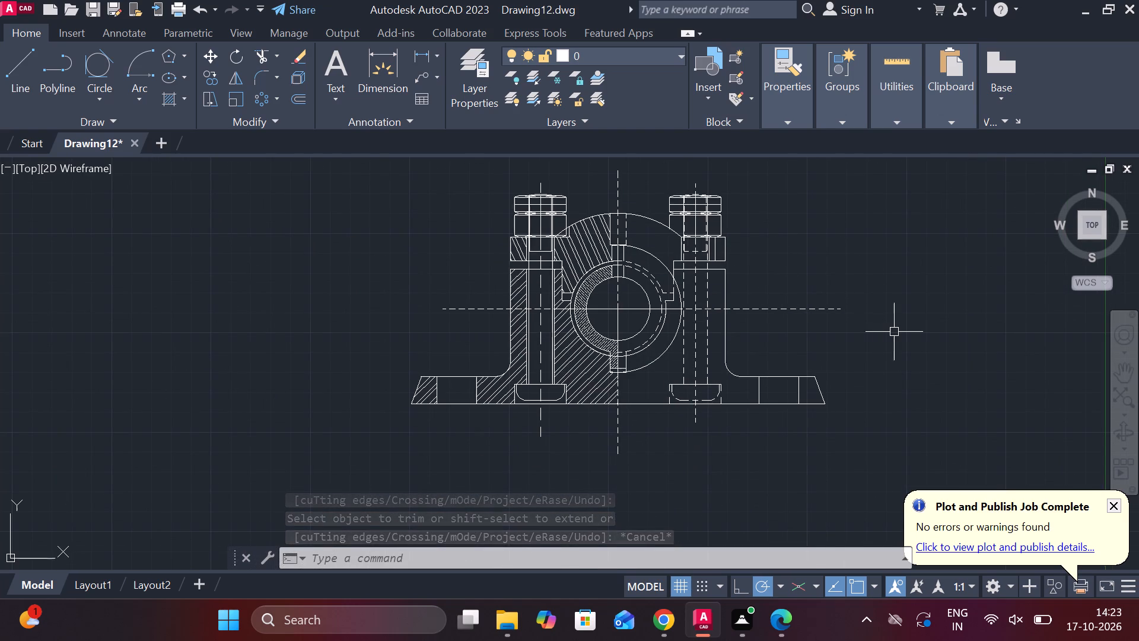
scroll(864, 336, down, 1)
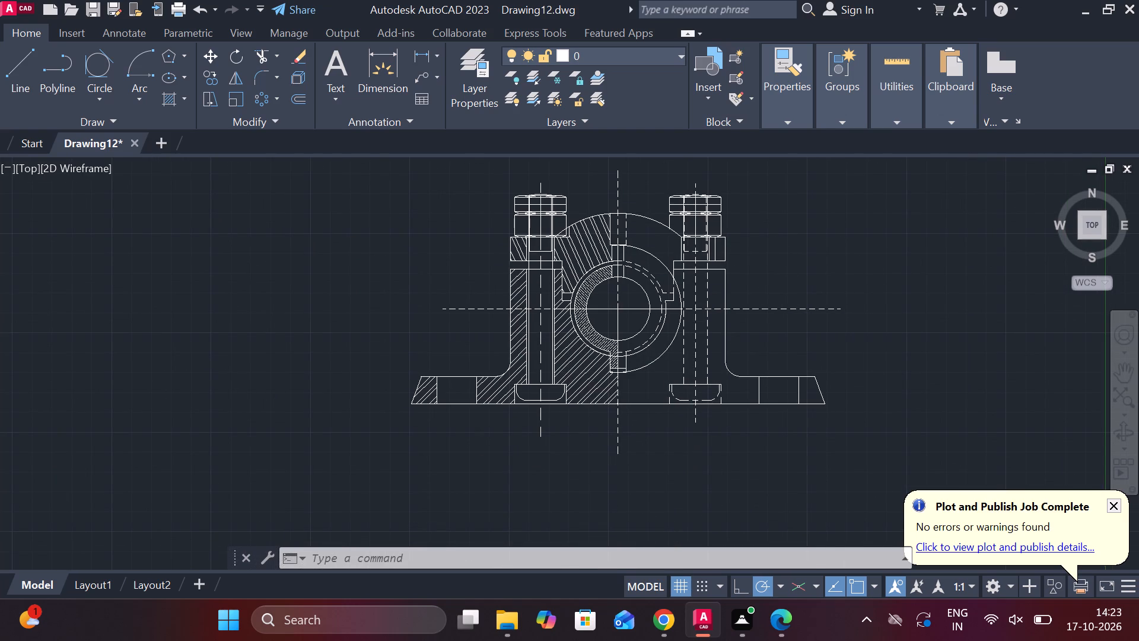
scroll(864, 336, up, 1)
middle_drag(865, 337, 816, 337)
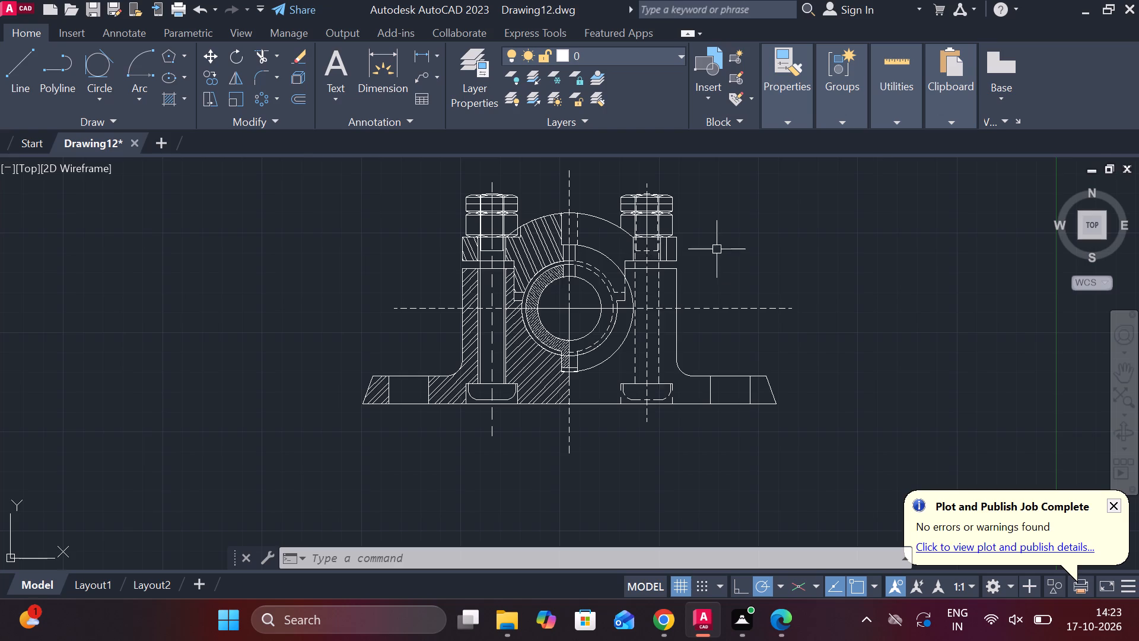
scroll(717, 252, up, 2)
middle_drag(683, 248, 723, 280)
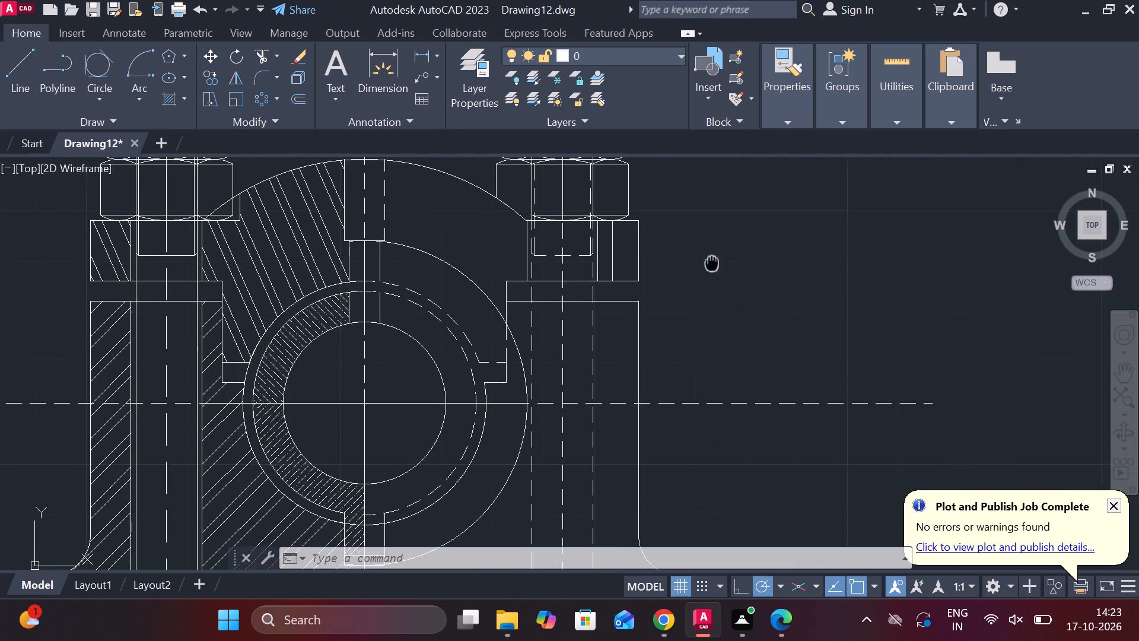
middle_drag(723, 280, 726, 288)
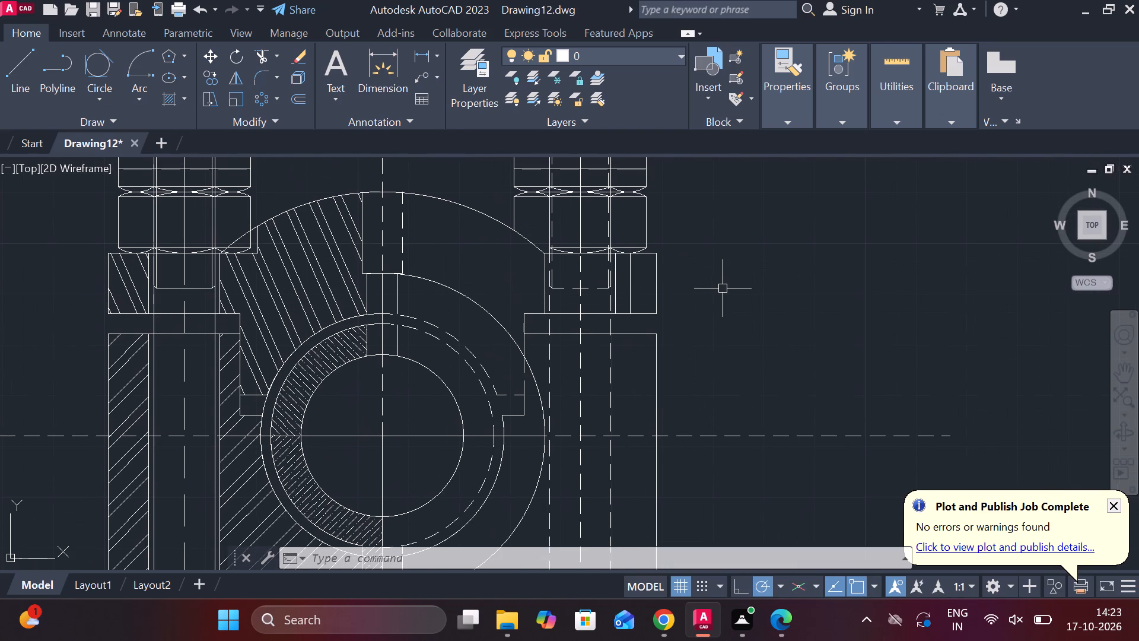
scroll(723, 288, down, 1)
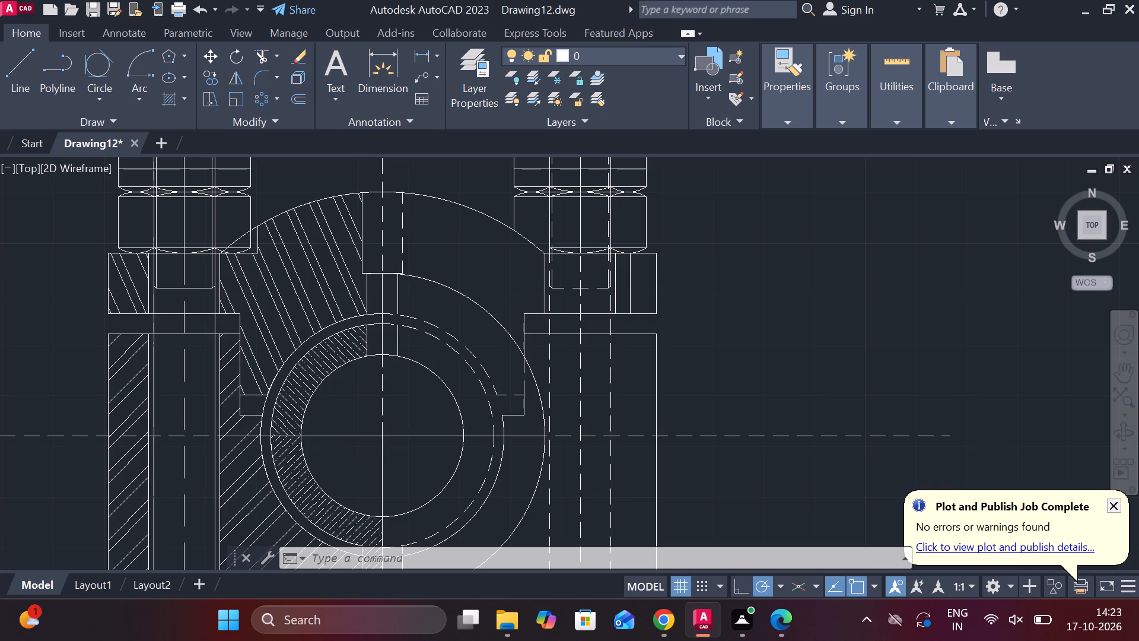
scroll(723, 288, down, 2)
middle_drag(727, 293, 681, 291)
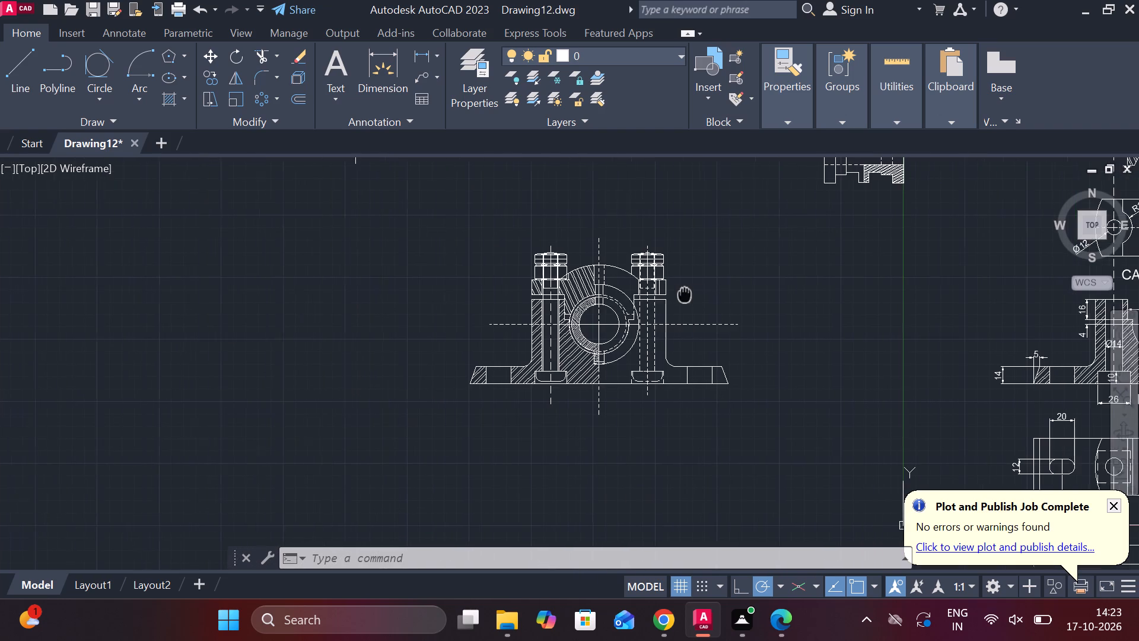
middle_drag(681, 291, 680, 290)
Erase the three leftover nut views and the two spare brass half-section views above the assembly.
middle_drag(514, 241, 512, 376)
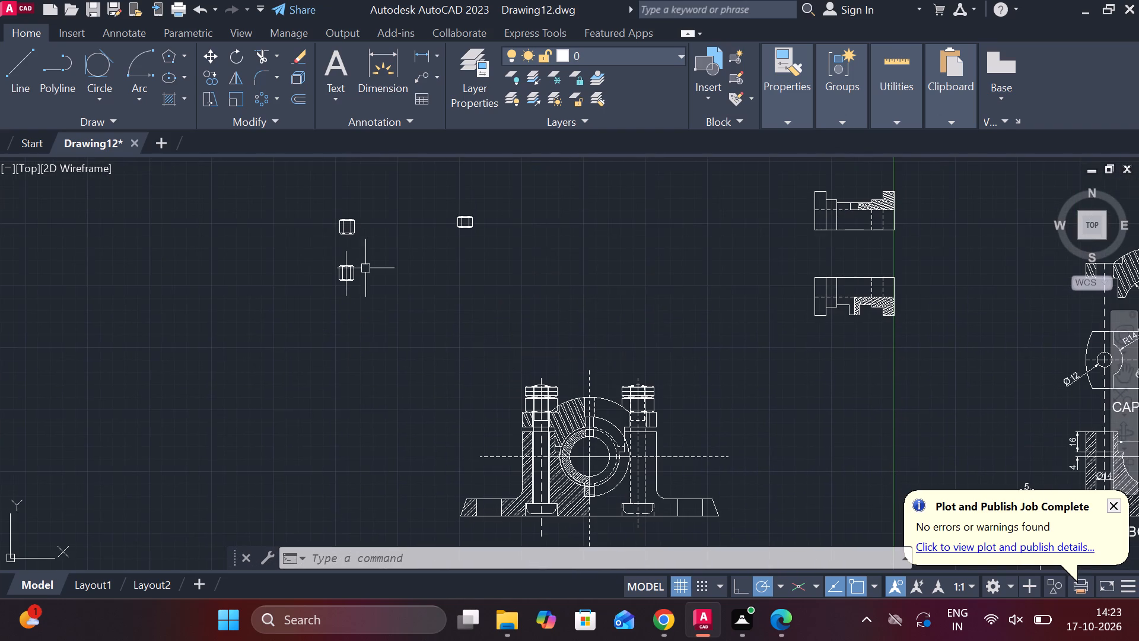
drag(252, 174, 306, 177)
click(564, 329)
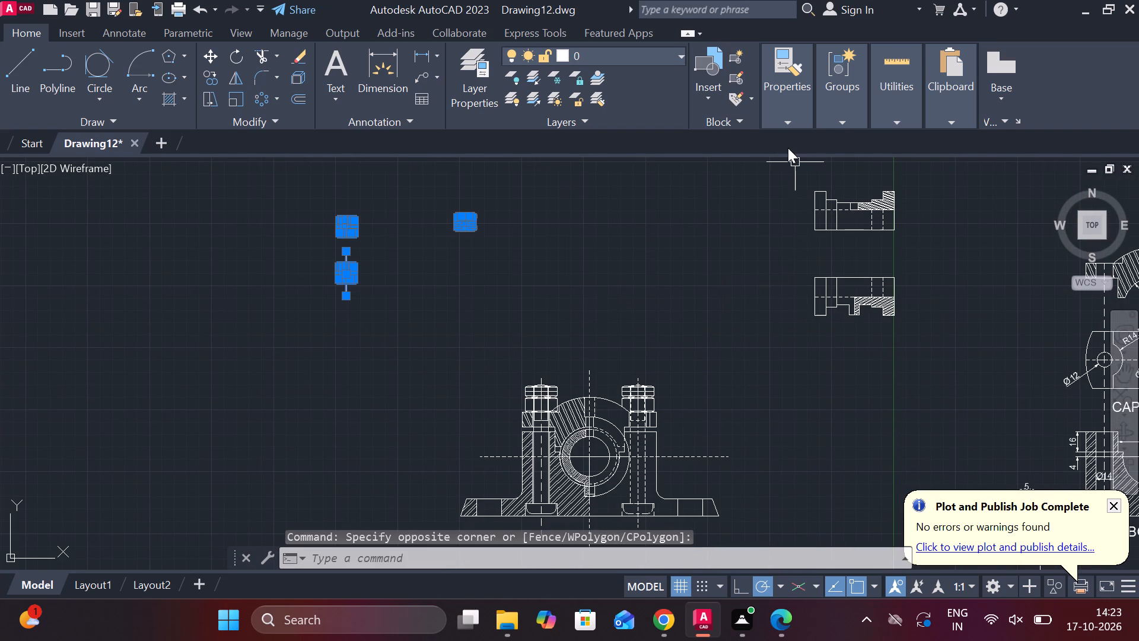
drag(788, 148, 805, 158)
drag(927, 327, 919, 319)
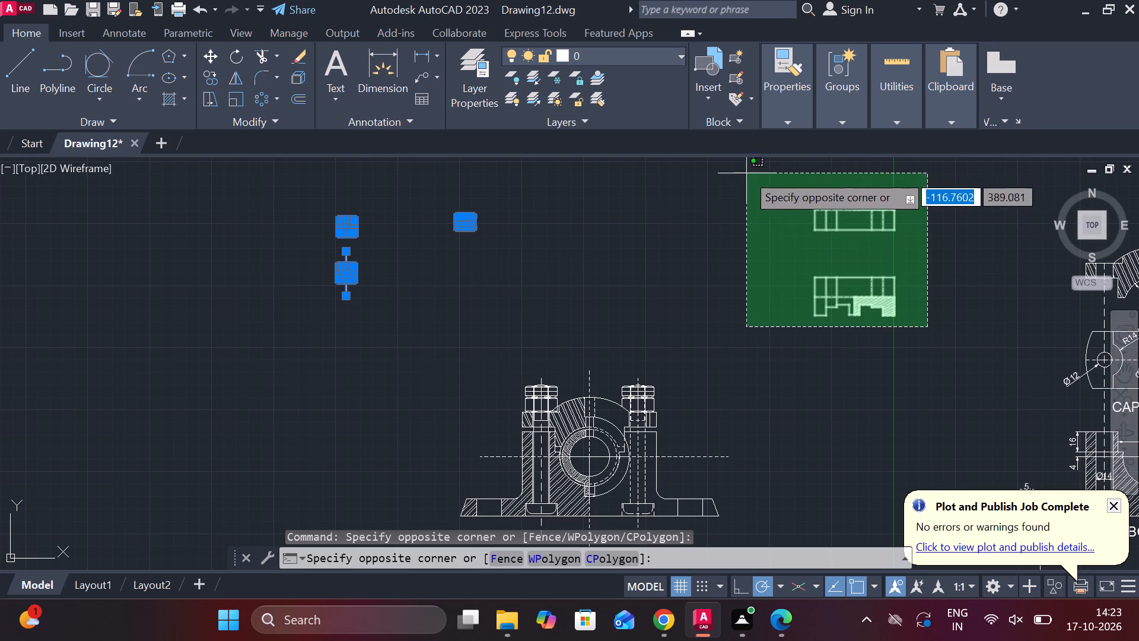
click(746, 173)
text(e)
key(space)
Move the whole assembled half-sectional view into the open space to the right of the brasses and nuts details, near the top row.
middle_drag(761, 245, 759, 245)
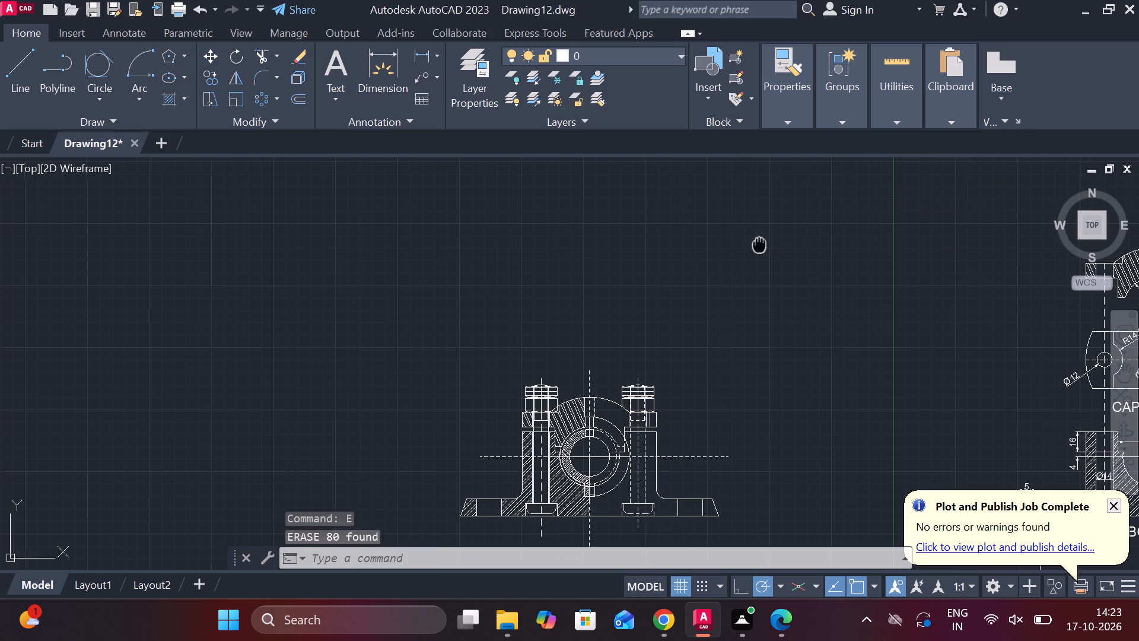
middle_drag(759, 245, 723, 149)
click(378, 245)
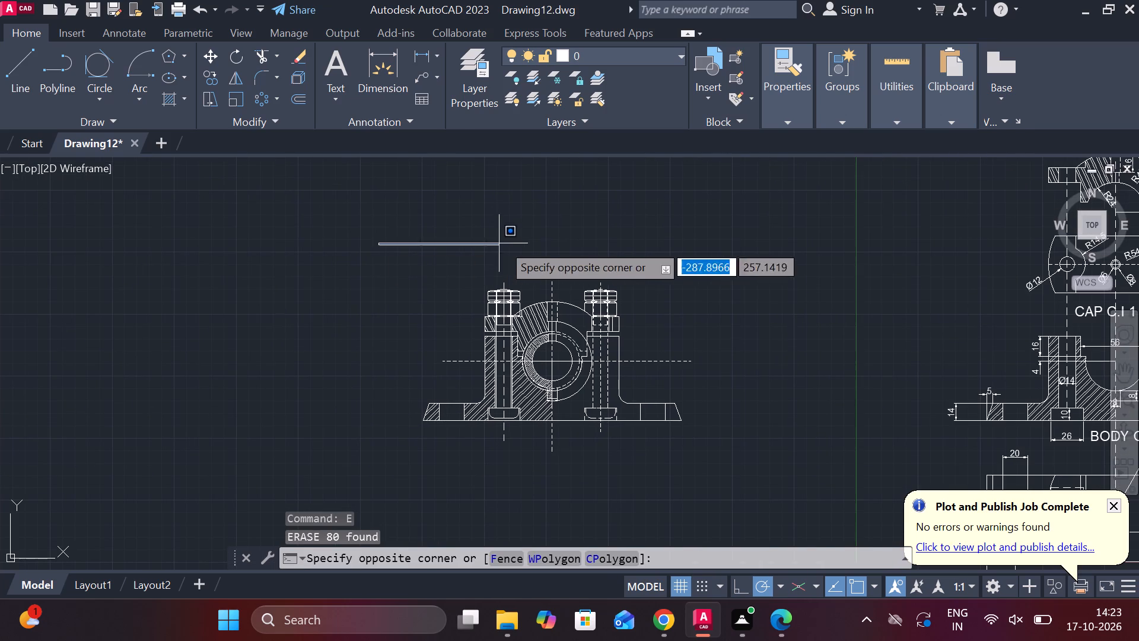
click(720, 468)
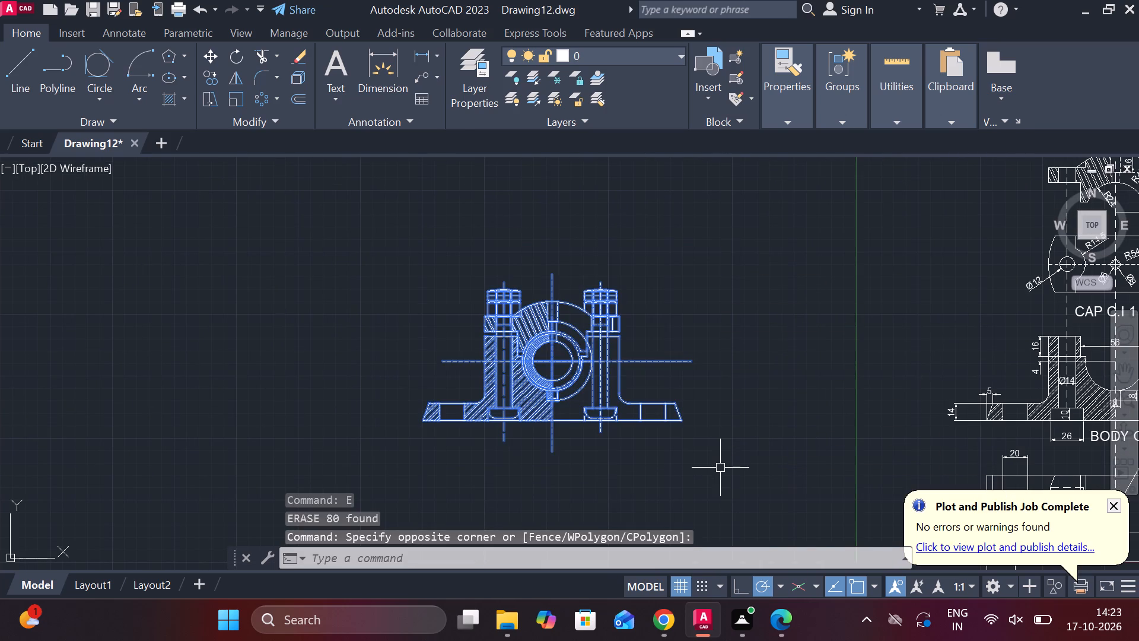
key(m)
key(Return)
click(655, 469)
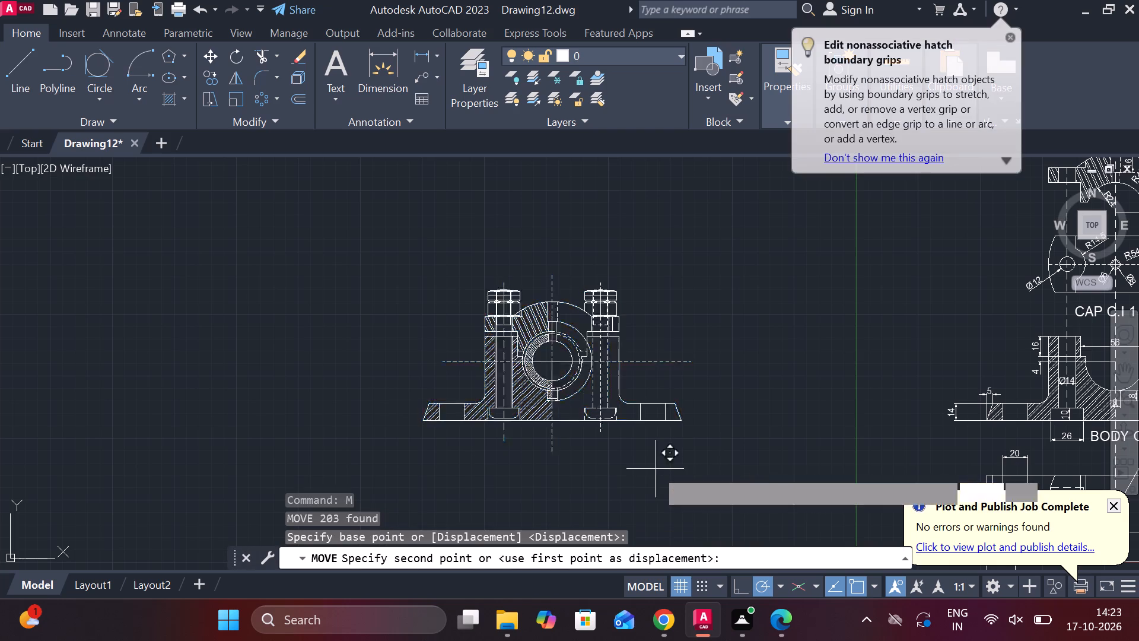
middle_drag(726, 447, 400, 297)
scroll(484, 383, down, 1)
middle_drag(605, 399, 419, 316)
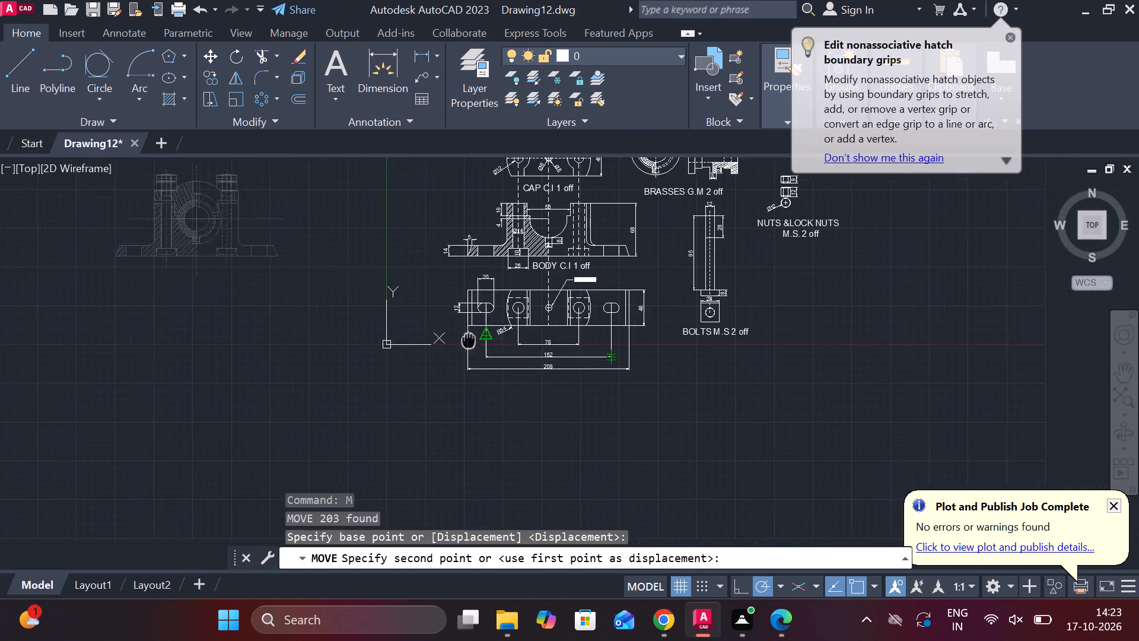
middle_drag(419, 316, 399, 312)
middle_click(707, 452)
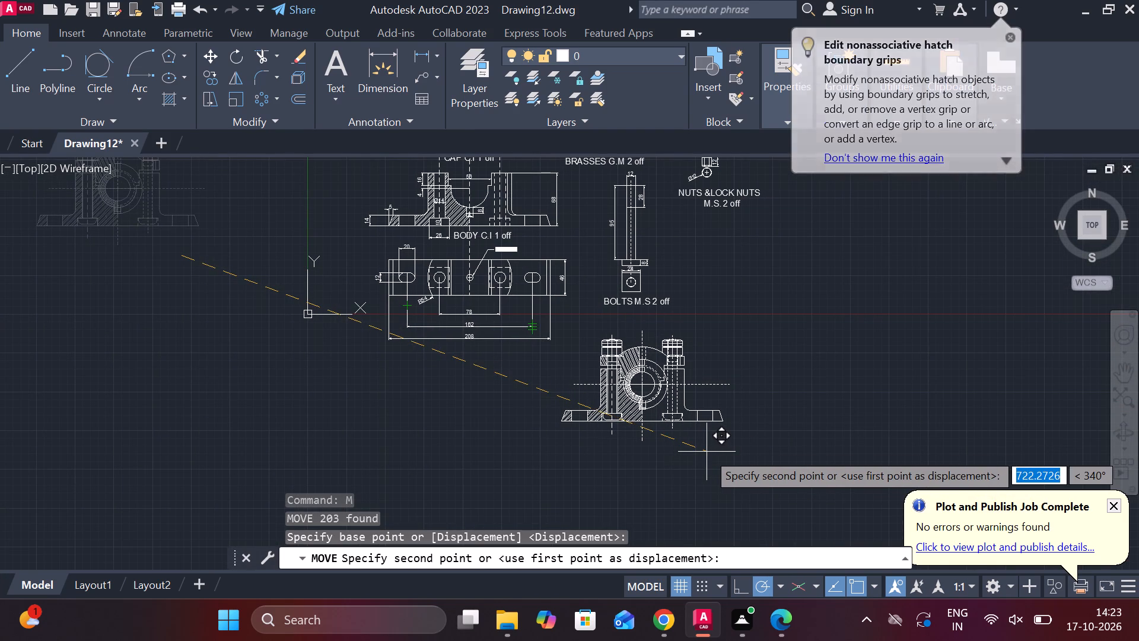
middle_drag(708, 453, 712, 542)
middle_drag(837, 474, 761, 529)
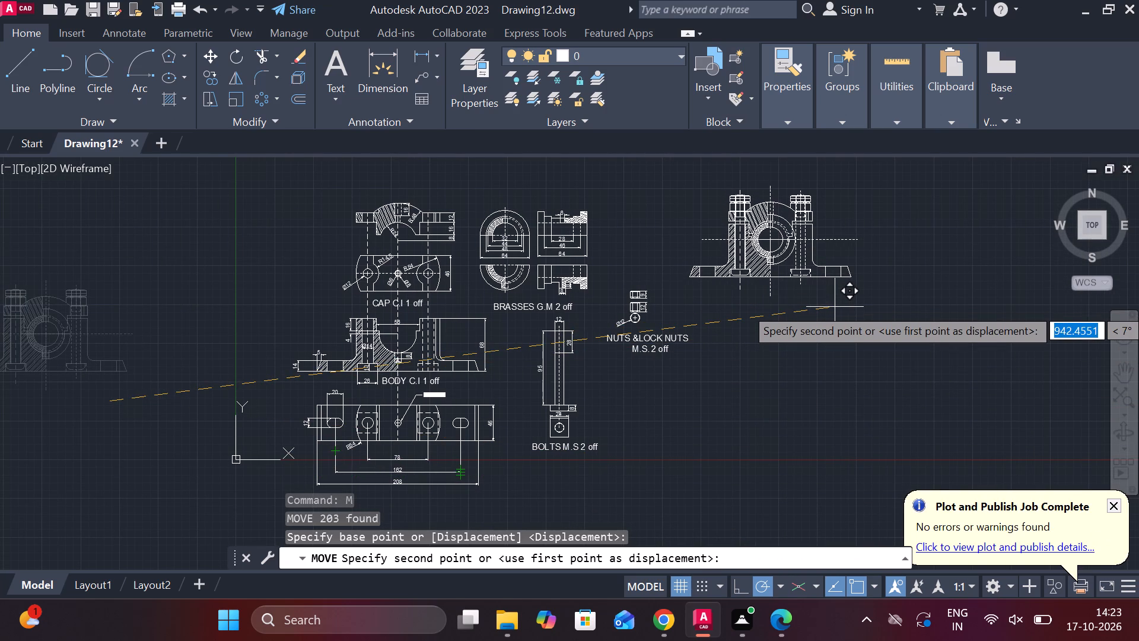
middle_drag(835, 307, 851, 299)
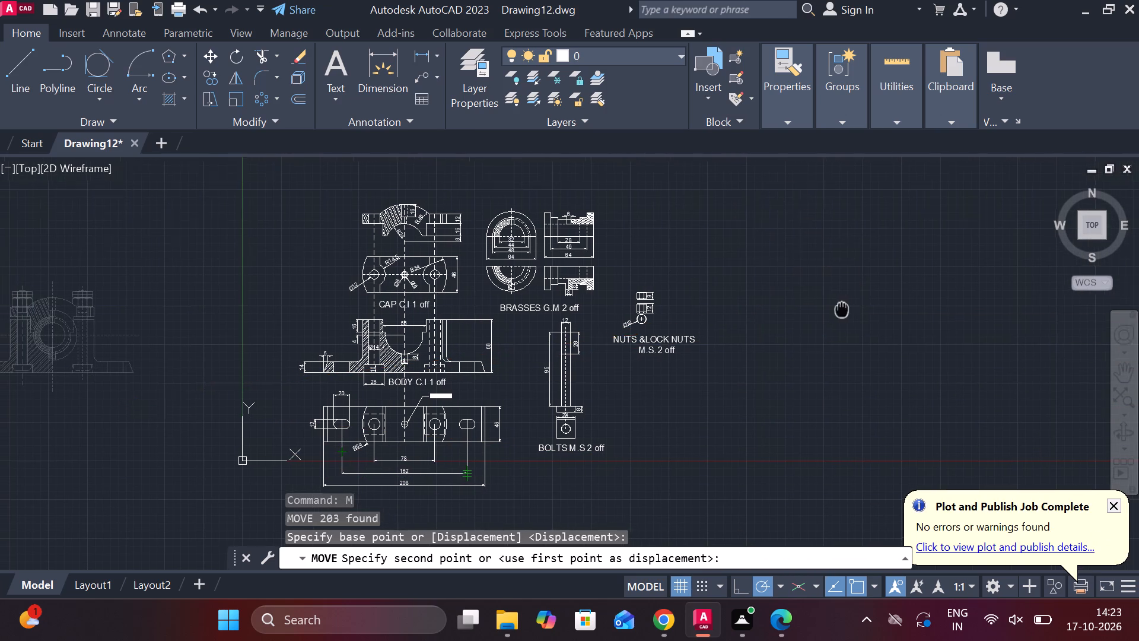
middle_drag(851, 299, 891, 269)
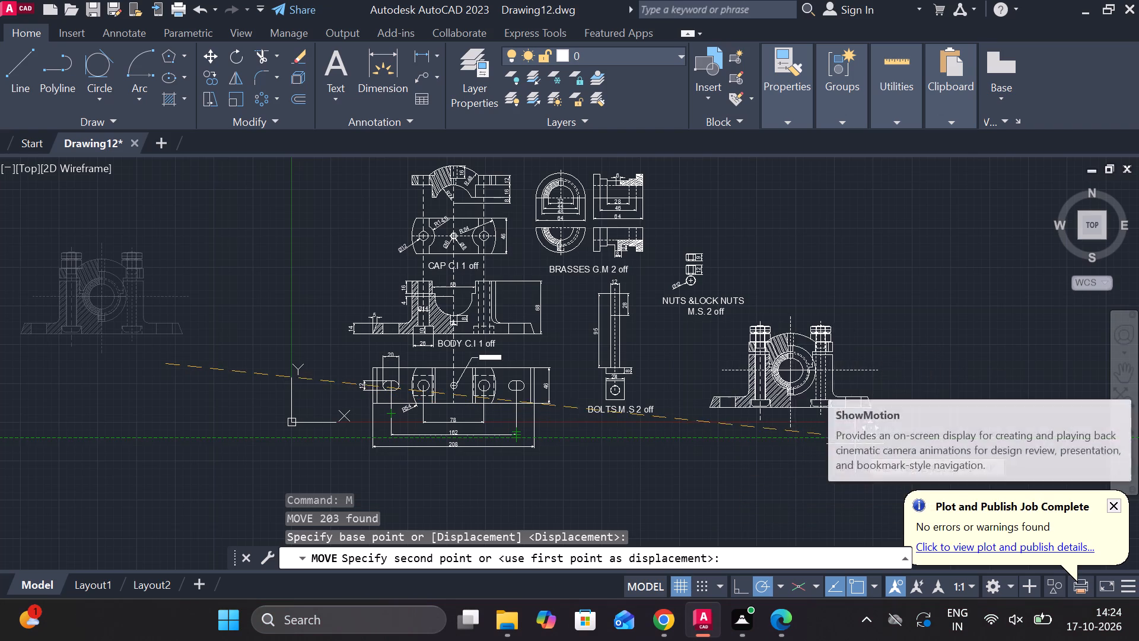
middle_drag(803, 415, 852, 401)
middle_drag(803, 454, 877, 389)
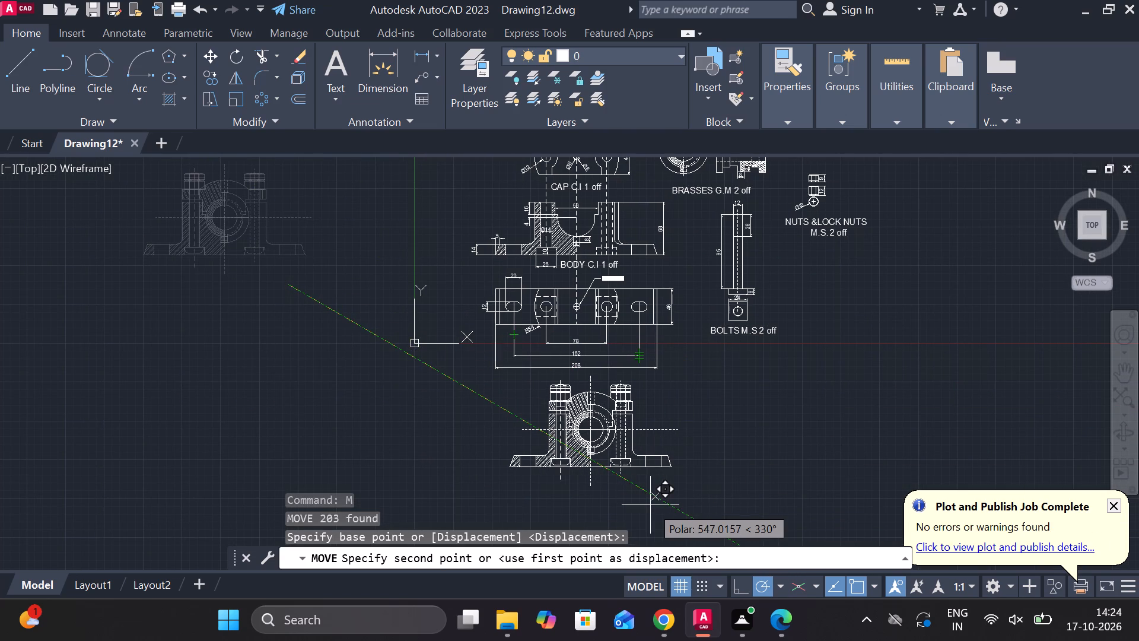
scroll(650, 505, down, 1)
scroll(650, 505, up, 1)
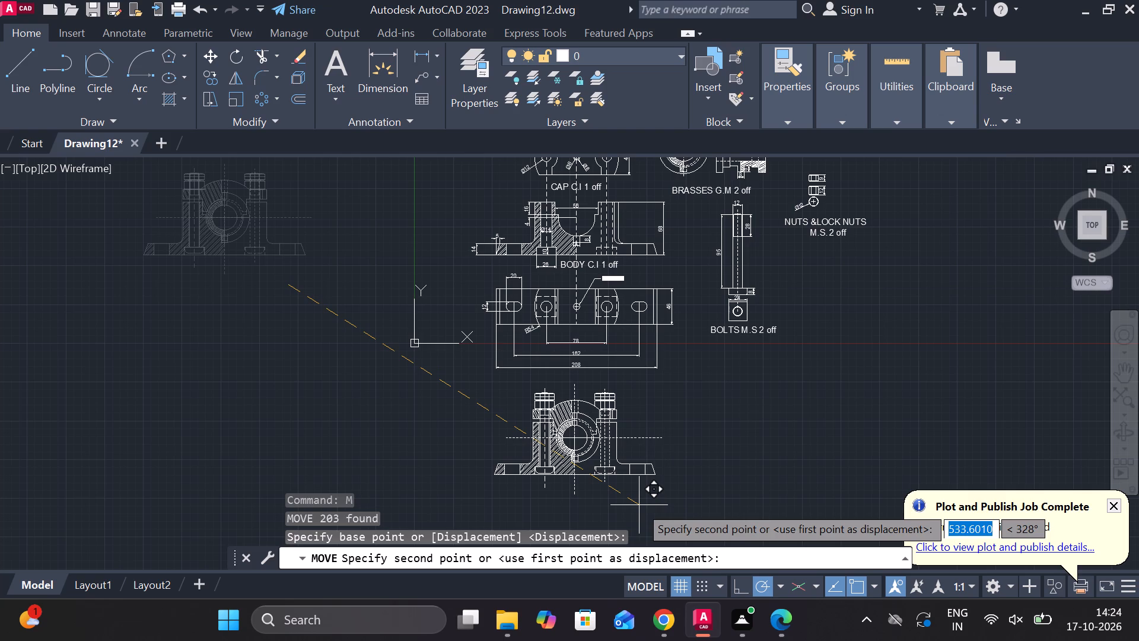
middle_drag(652, 496, 511, 550)
middle_drag(730, 444, 661, 516)
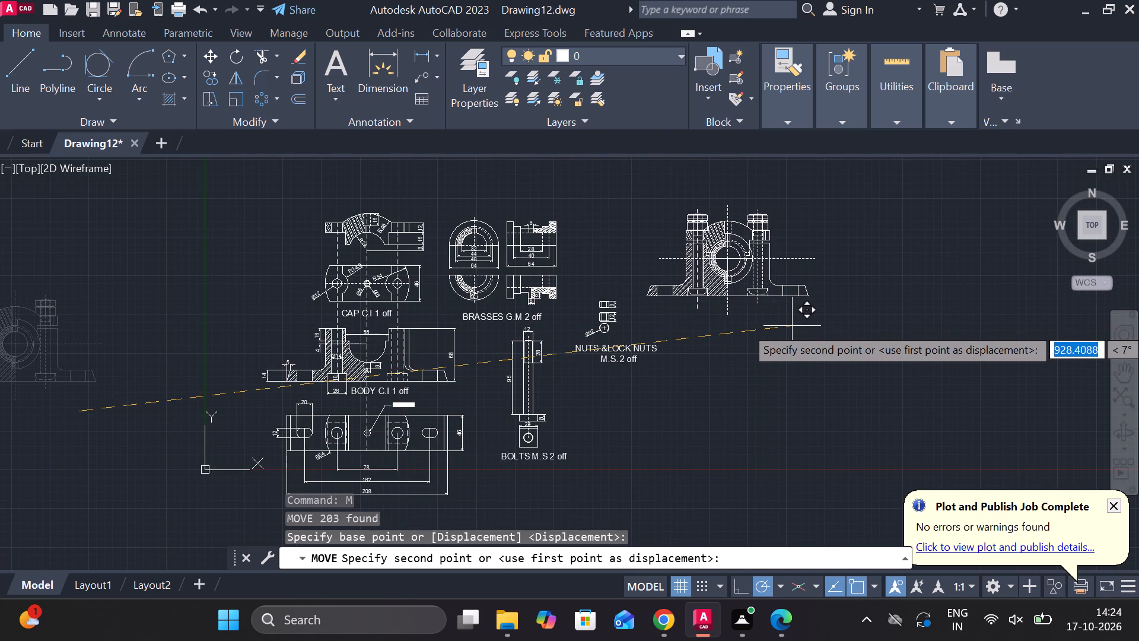
click(810, 326)
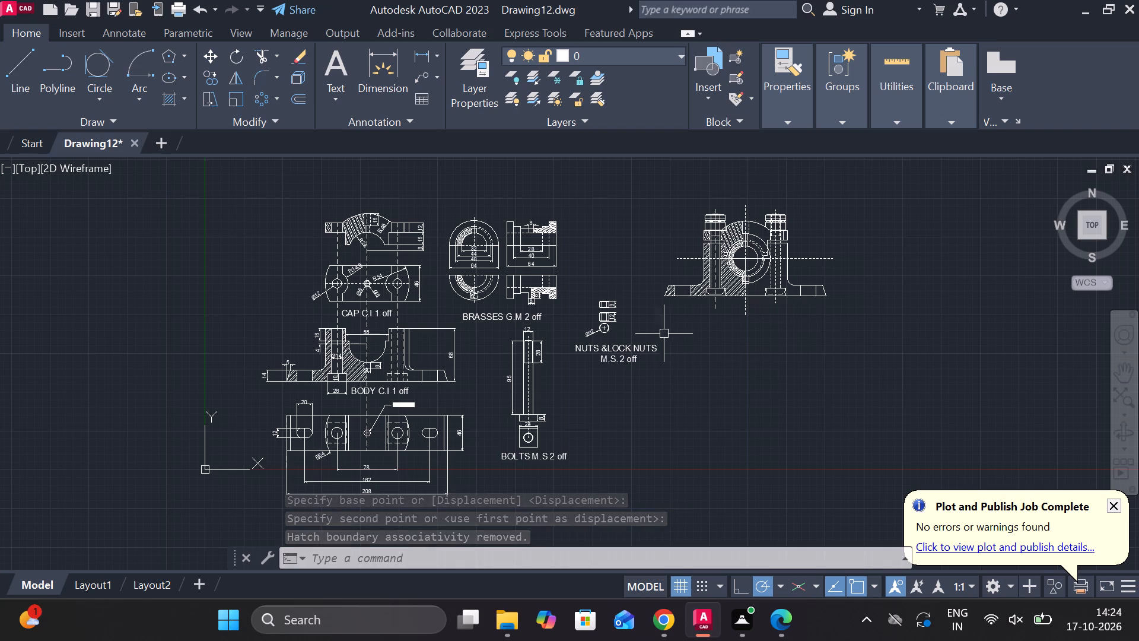
Copy the "NUTS &LOCK NUTS M.S.2 off" label and paste it just below the assembled view.
click(628, 356)
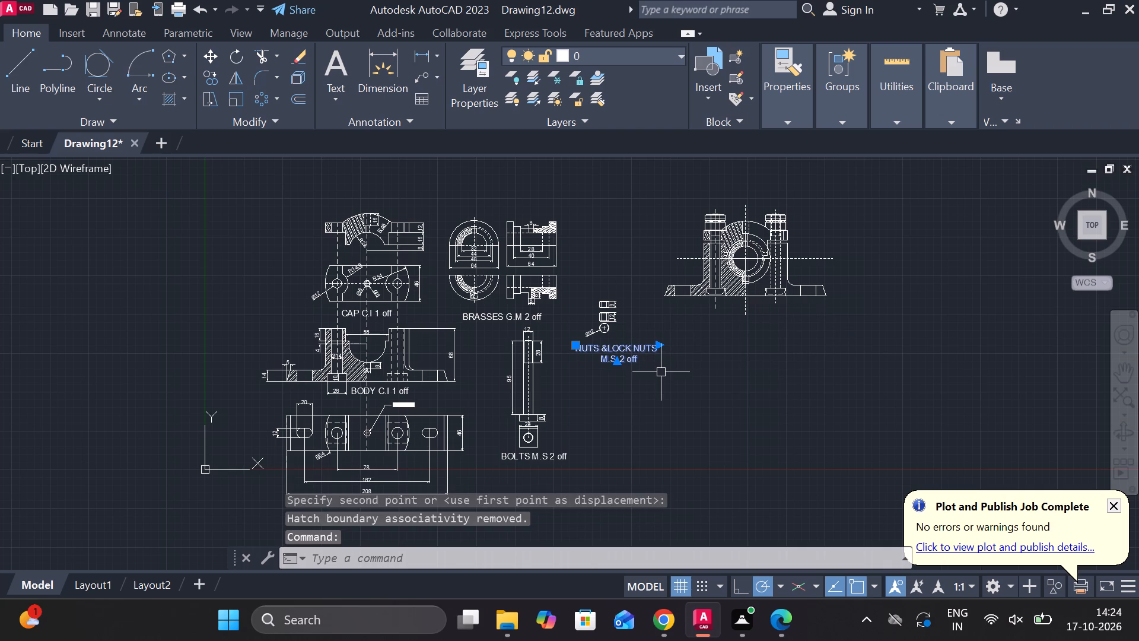
key(ctrl+c)
key(ctrl+v)
scroll(719, 354, up, 1)
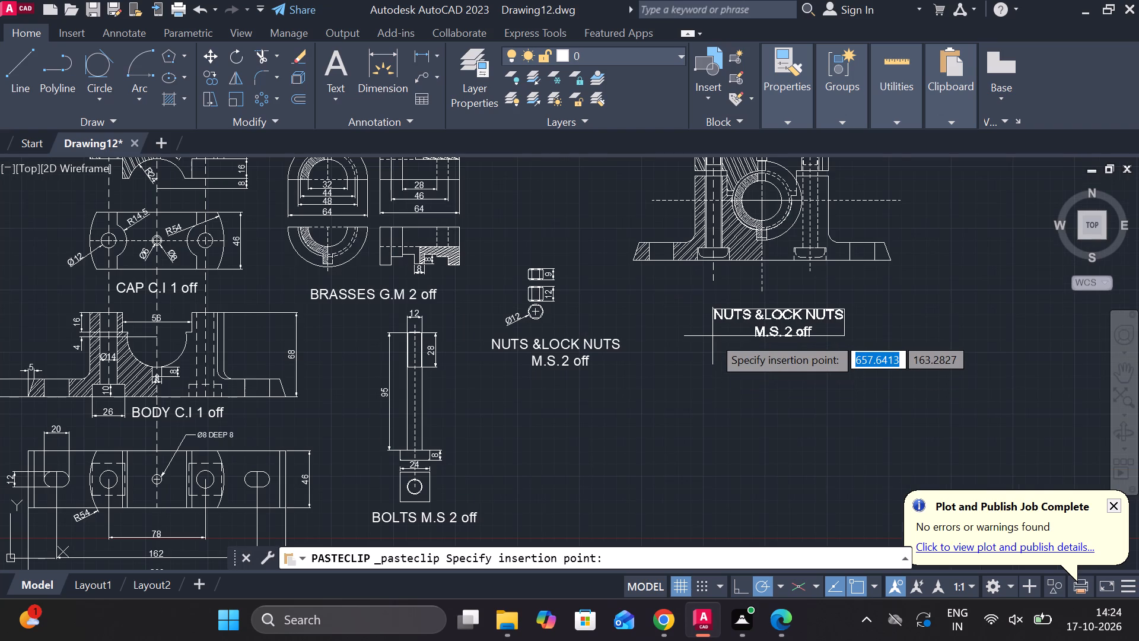
click(711, 334)
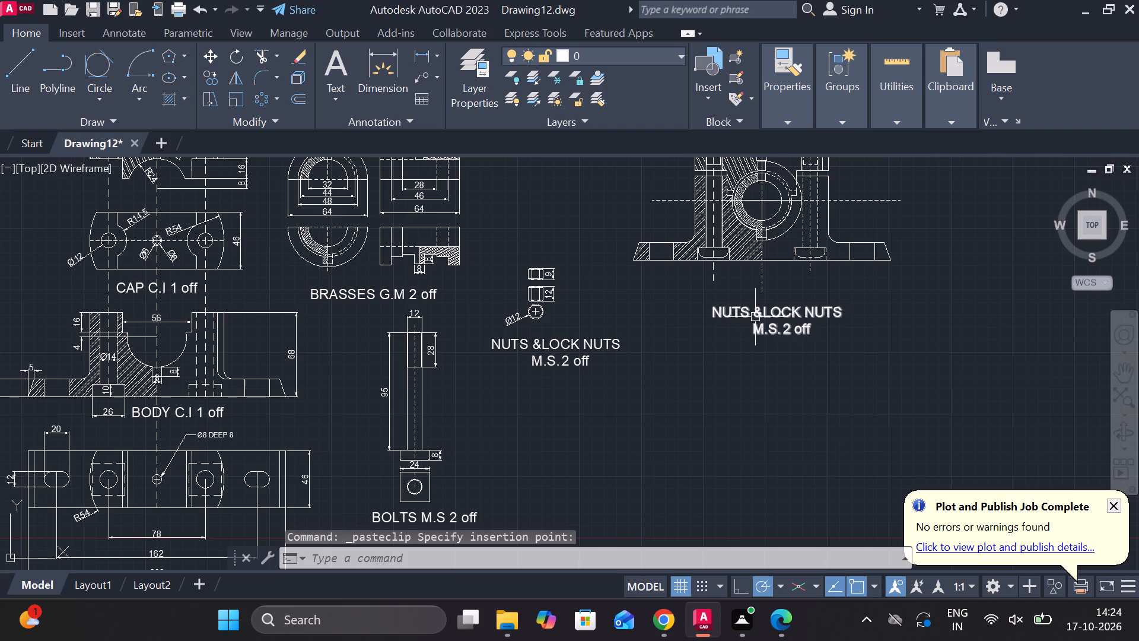
Replace the text of the copied label below the assembly with "LEFT HALF SECTIONAL FRONT VIEW".
triple_click(758, 317)
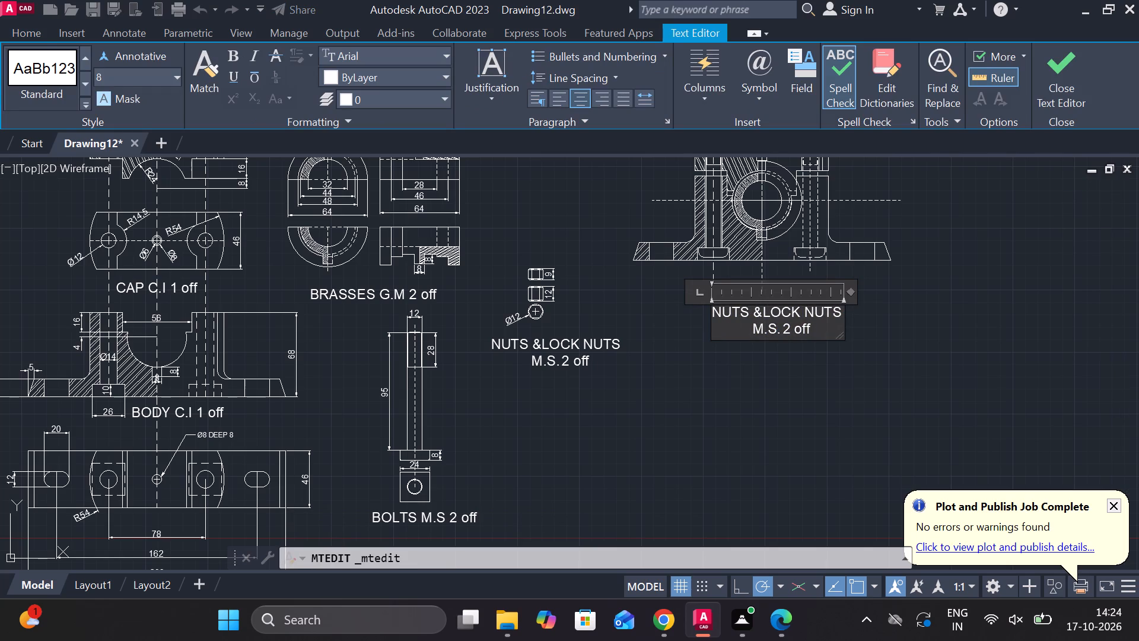
click(810, 331)
key(BackSpace)
key(BackSpace)
key(BackSpace)
key(BackSpace)
key(BackSpace)
key(BackSpace)
key(BackSpace)
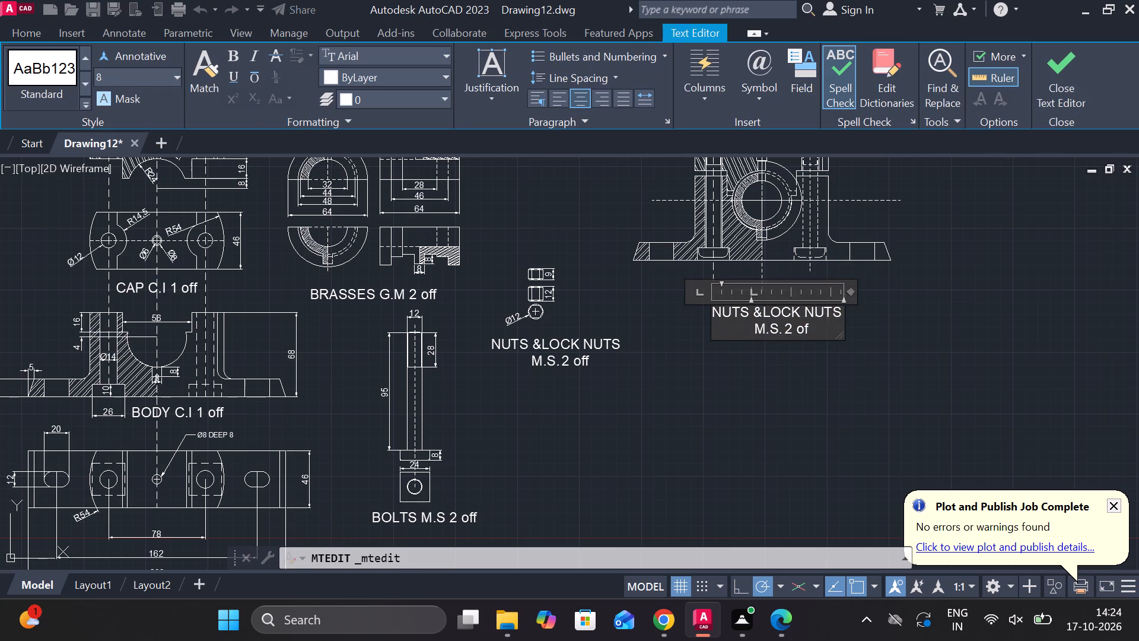
key(BackSpace)
key(BackSpace)
key(BackSpace)
key(BackSpace)
key(BackSpace)
key(BackSpace)
key(BackSpace)
key(BackSpace)
key(BackSpace)
key(BackSpace)
key(BackSpace)
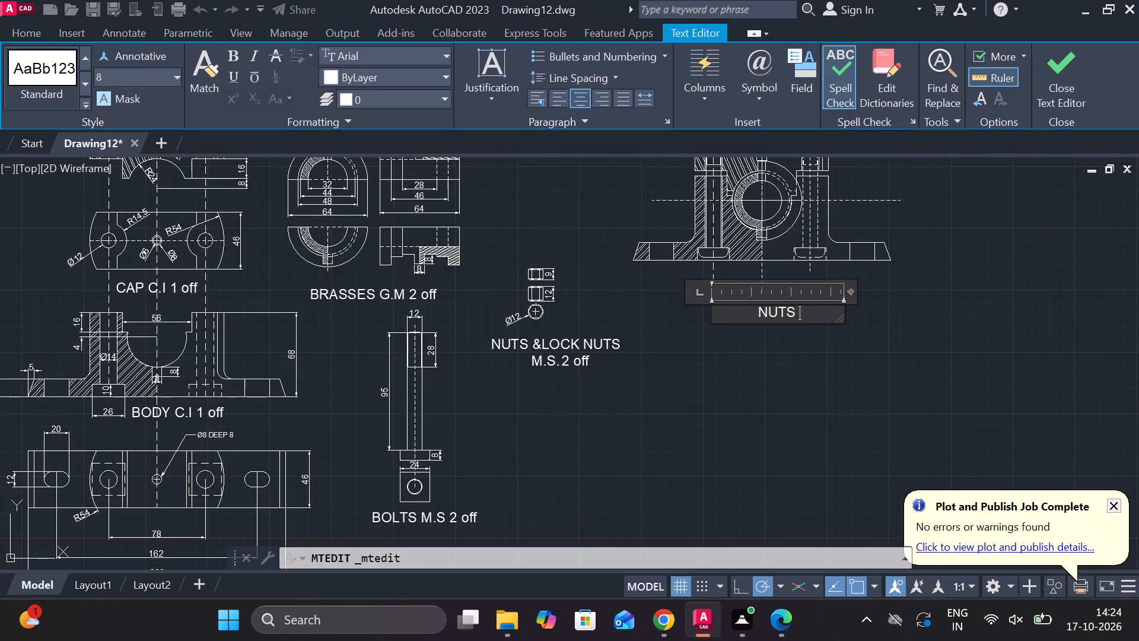
key(BackSpace)
key(BackSpace)
key(BackSpace)
key(BackSpace)
key(BackSpace)
text(lef)
key(BackSpace)
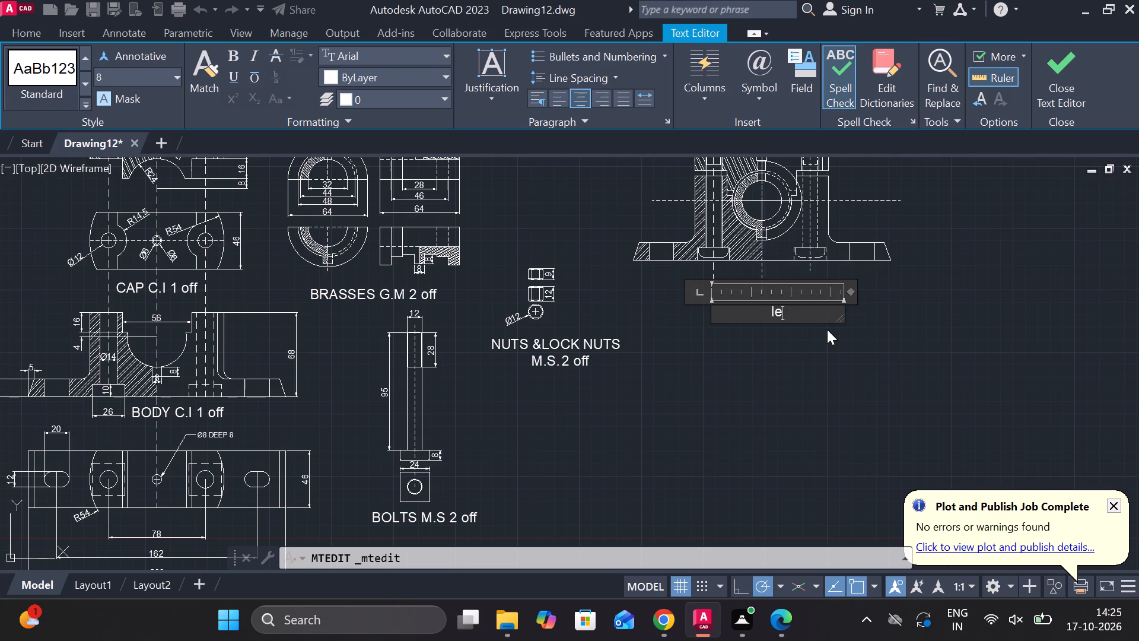
key(BackSpace)
key(BackSpace)
text(LE)
text(FT)
key(space)
text(HALF)
key(space)
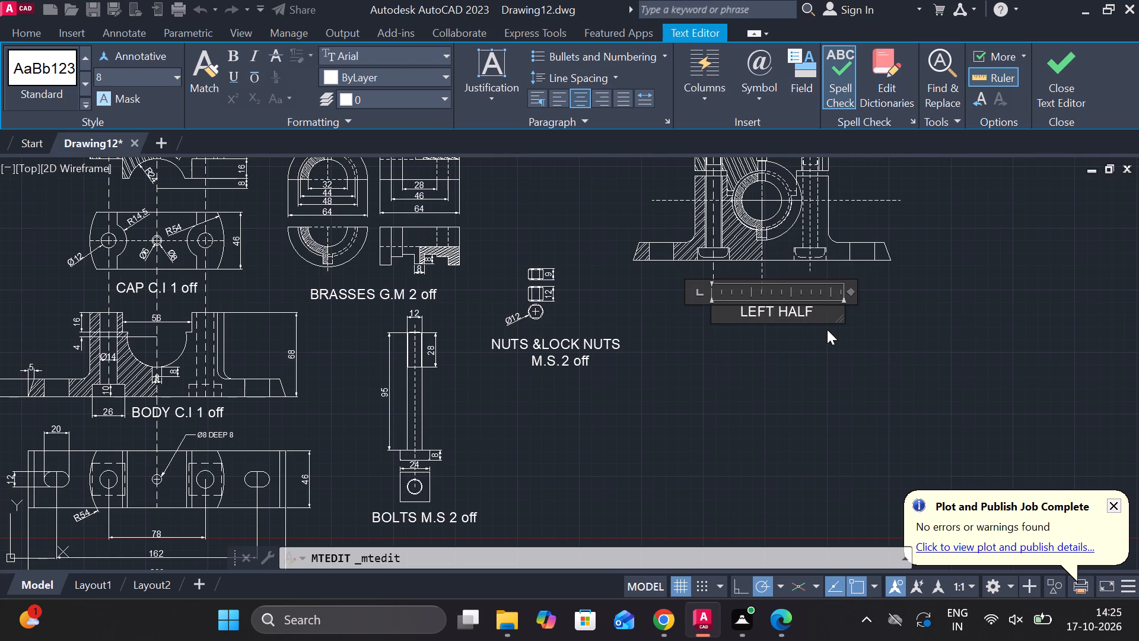
text(SECT)
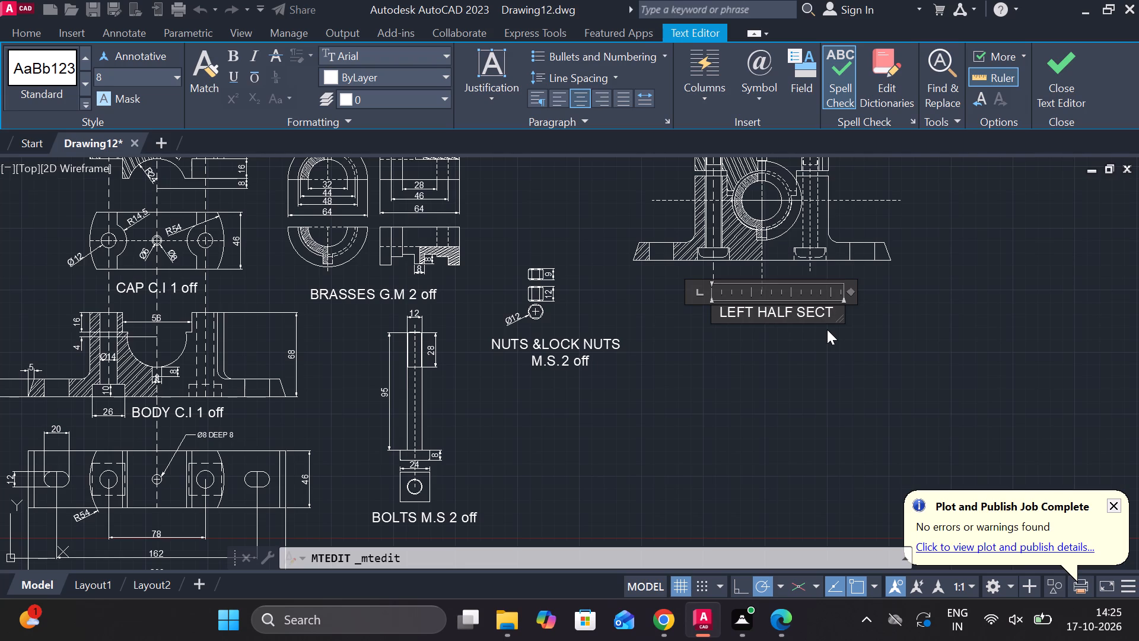
text(IONAL)
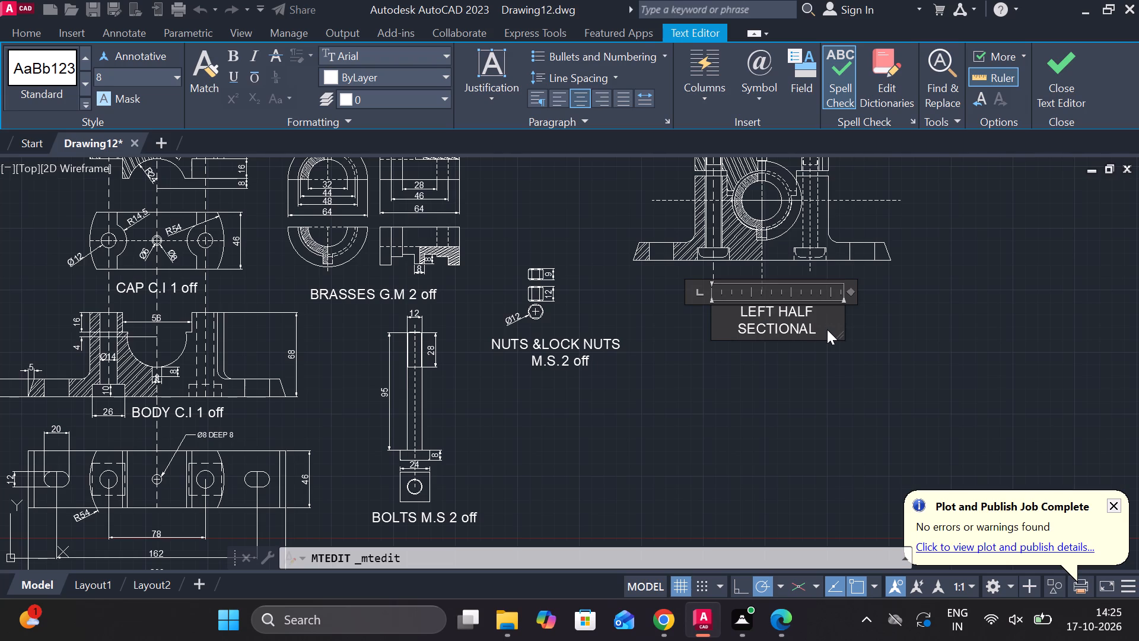
key(space)
key(f)
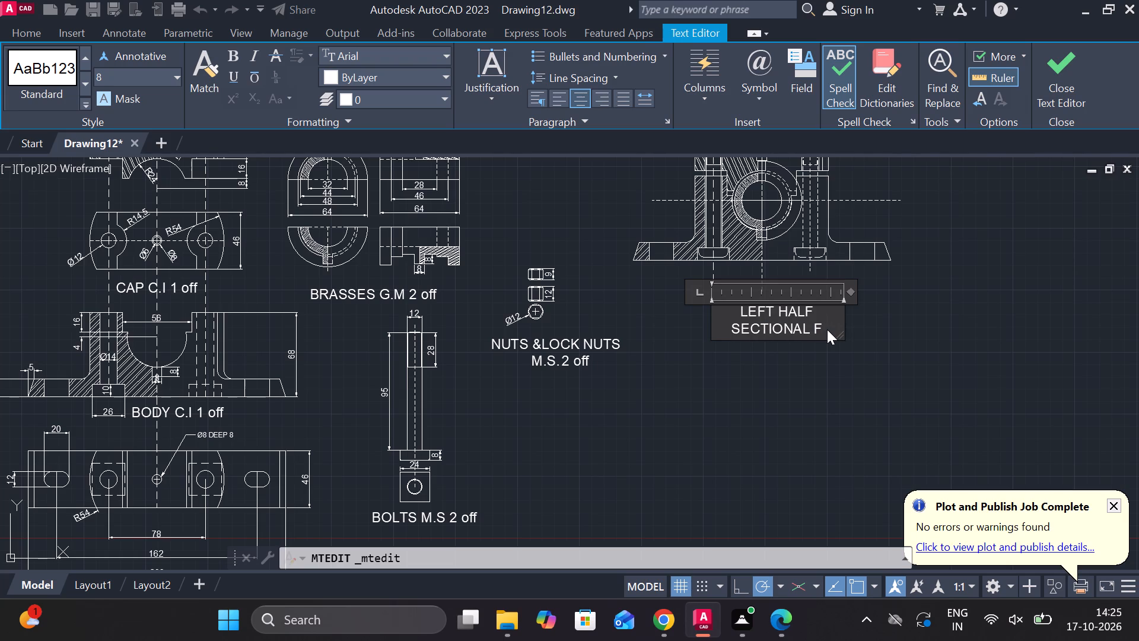
text(RONT)
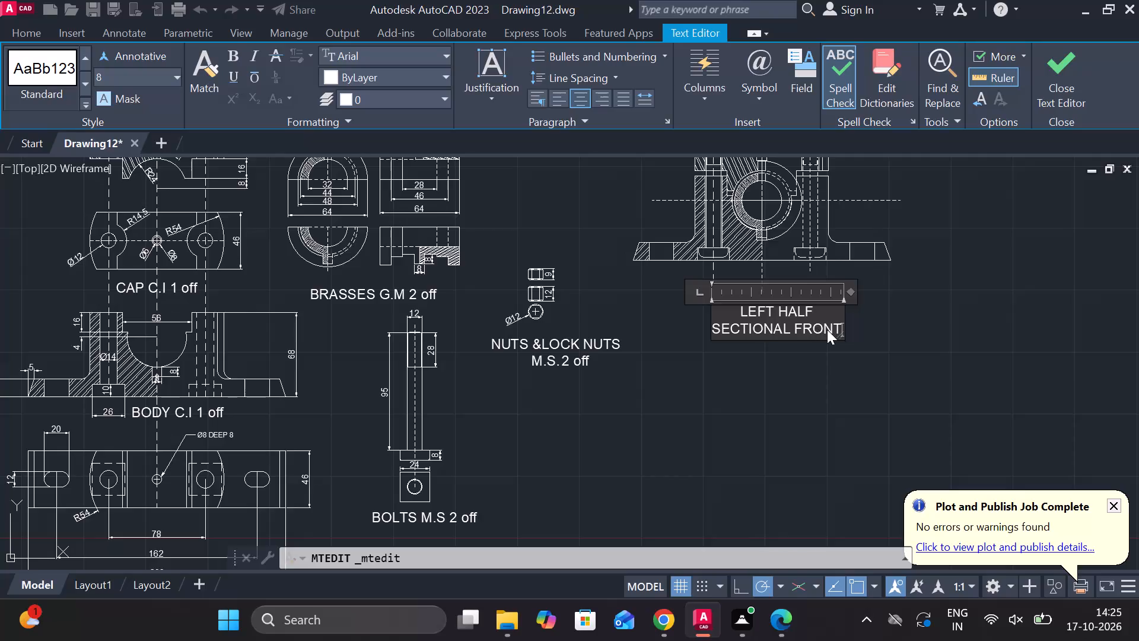
key(space)
text(V)
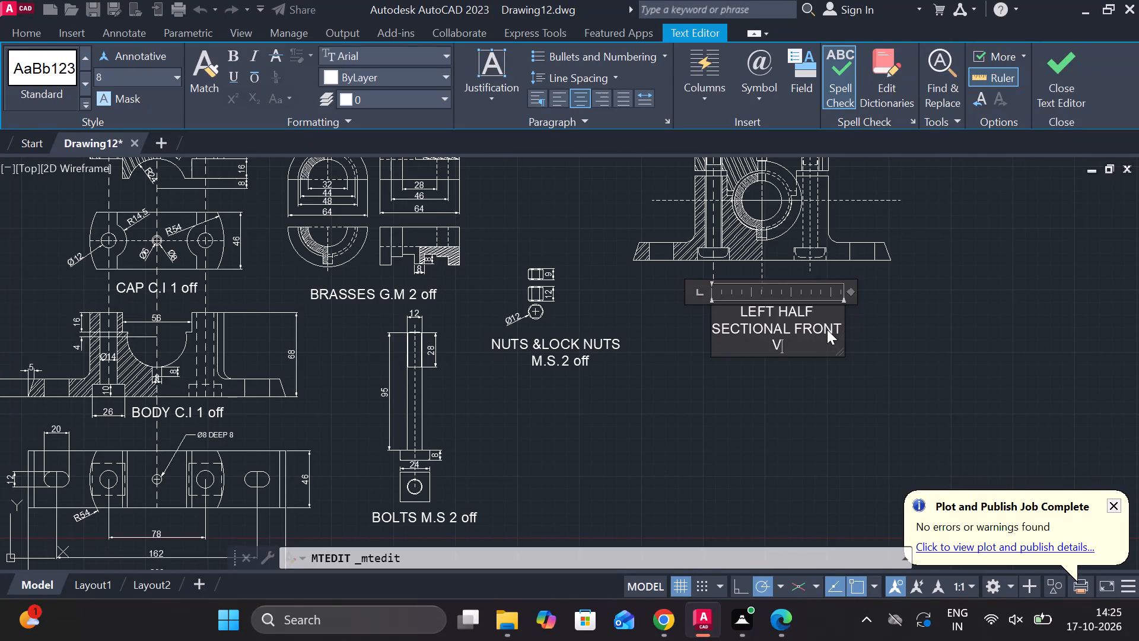
text(IEW)
Widen the assembly title's text frame to about 146 units so it wraps onto two lines, and finish the text edit.
drag(842, 341, 893, 331)
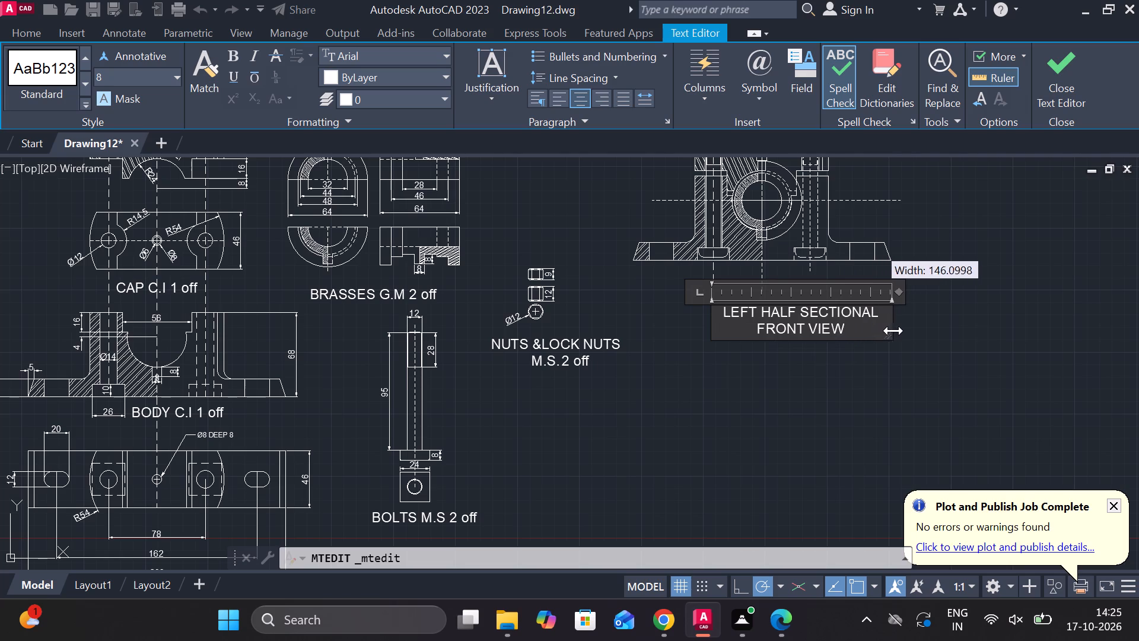
drag(893, 331, 894, 331)
click(894, 331)
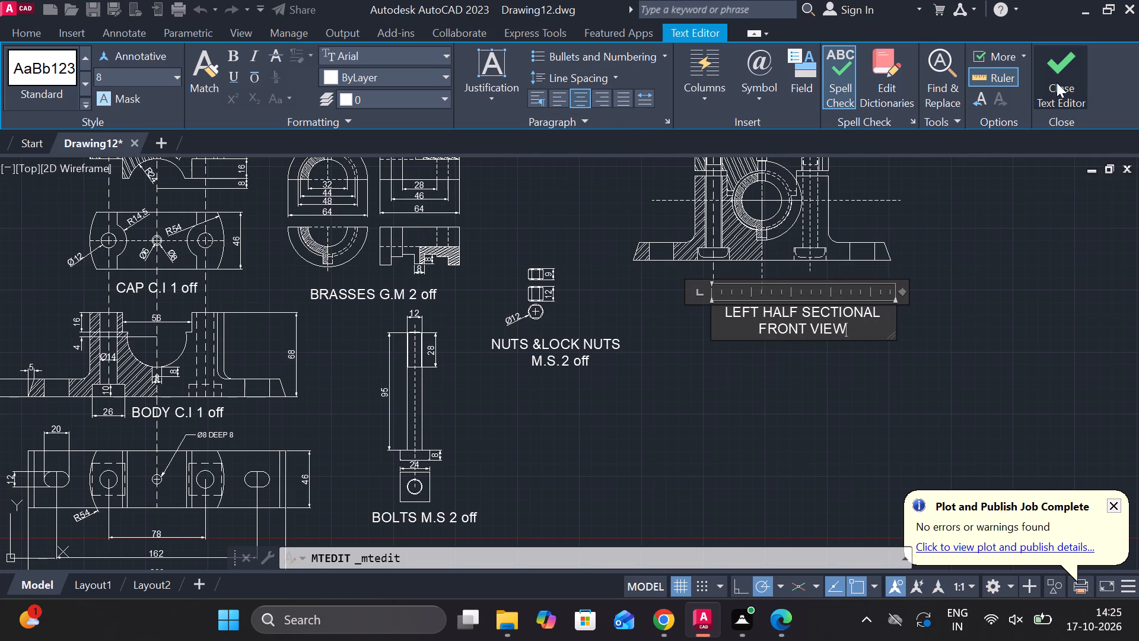
click(1057, 82)
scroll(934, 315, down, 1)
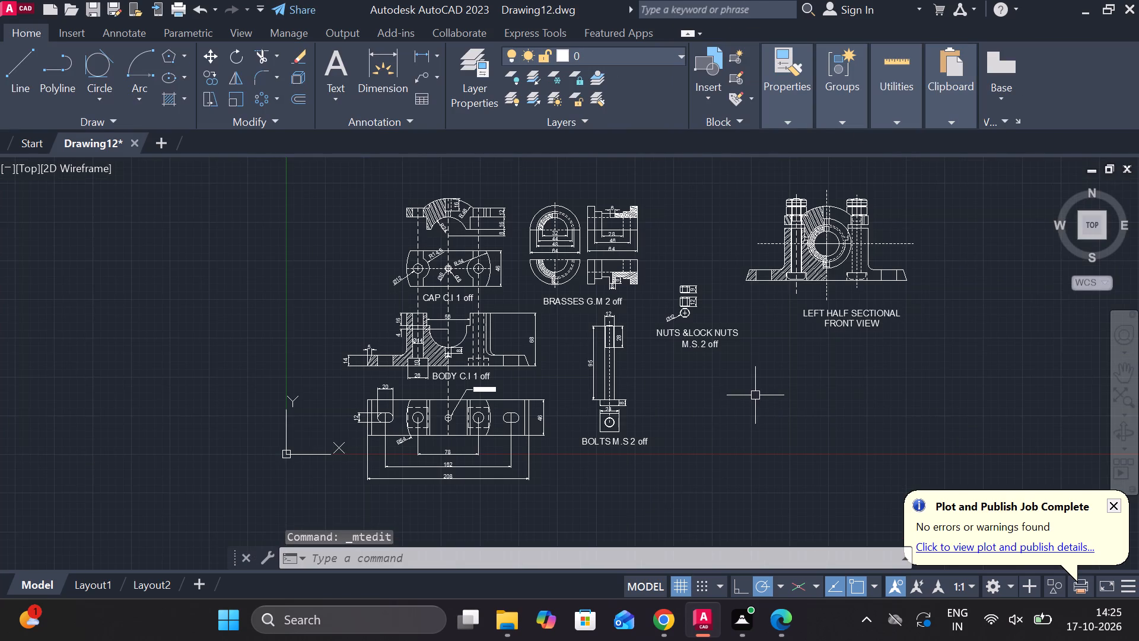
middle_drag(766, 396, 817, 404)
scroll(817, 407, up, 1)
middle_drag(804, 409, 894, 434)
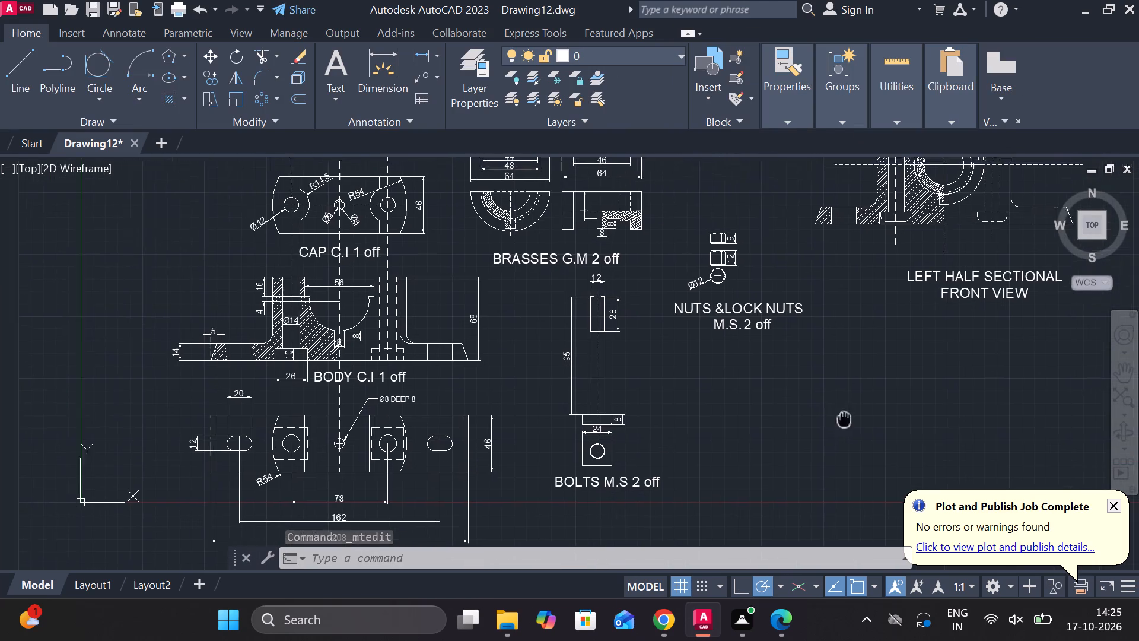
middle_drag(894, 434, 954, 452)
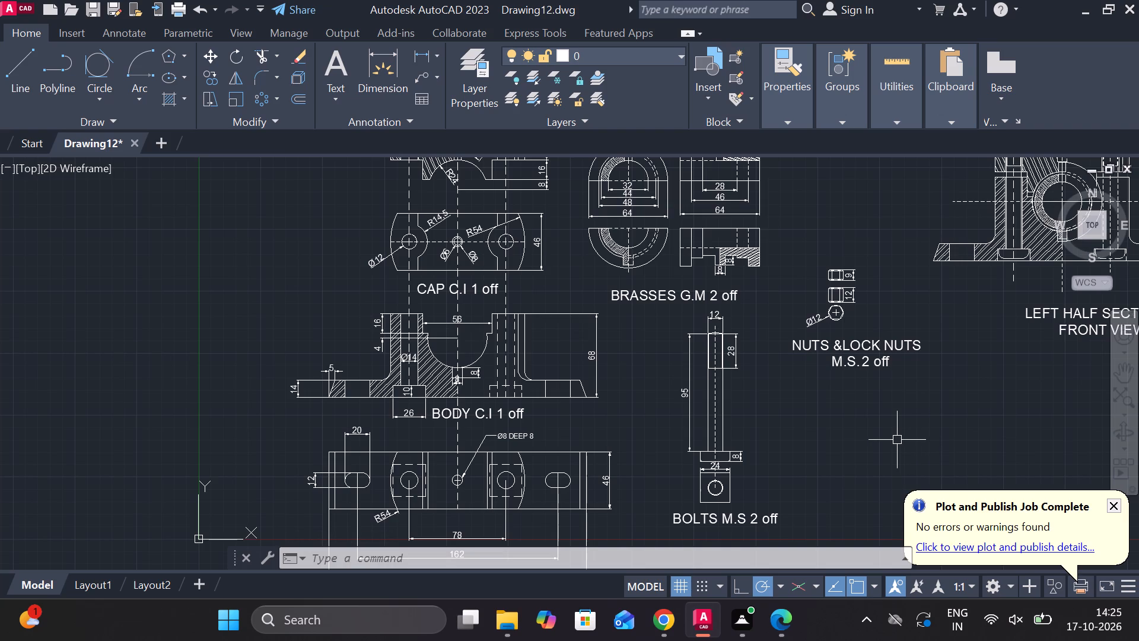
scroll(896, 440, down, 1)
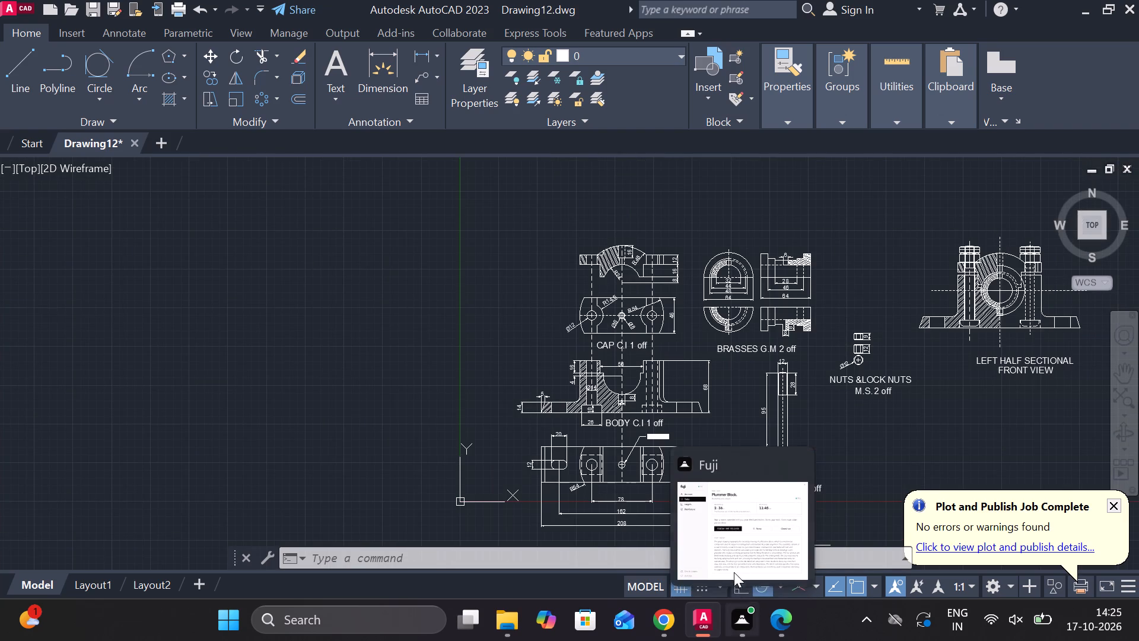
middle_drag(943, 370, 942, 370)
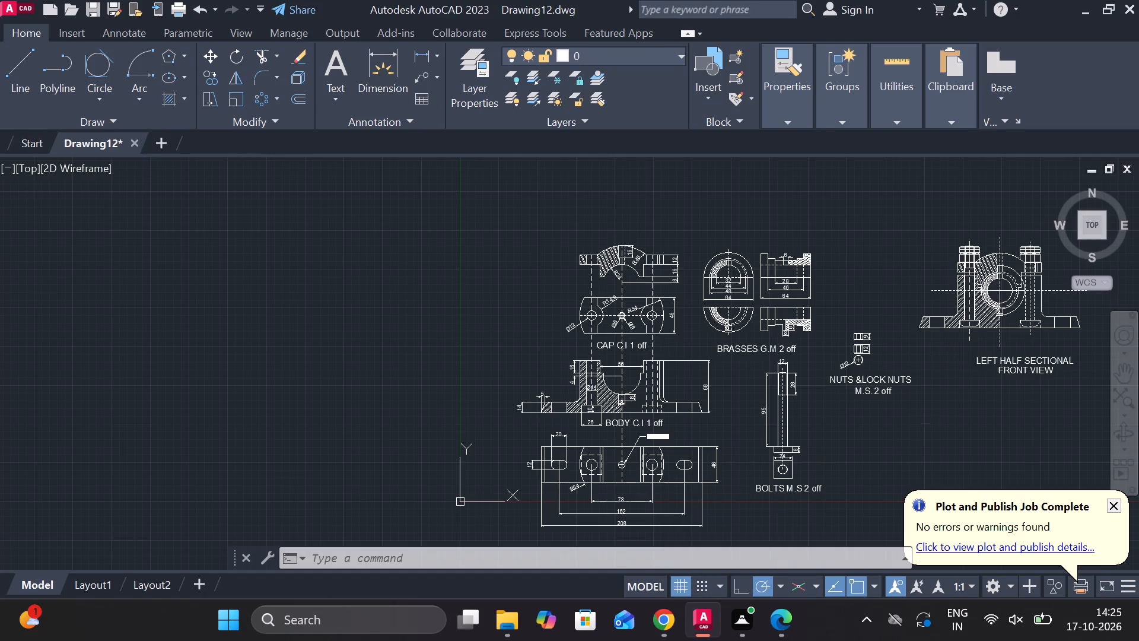
Move the nuts and lock nuts details with their label about 61 units down and left, beside the bolt detail.
middle_drag(942, 370, 846, 321)
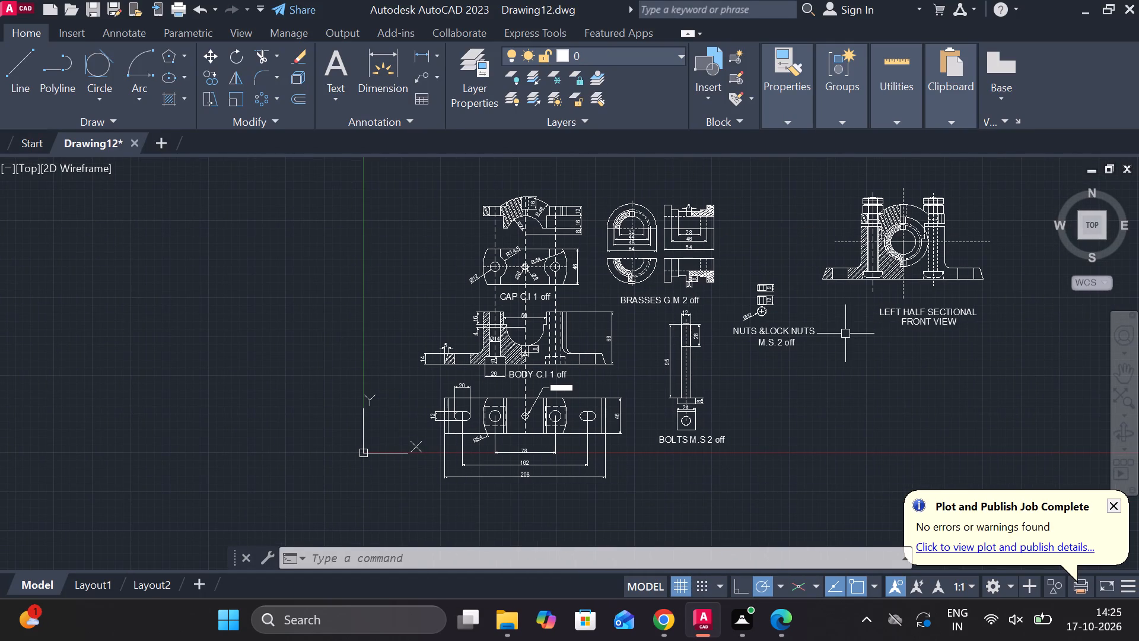
middle_drag(810, 373, 809, 375)
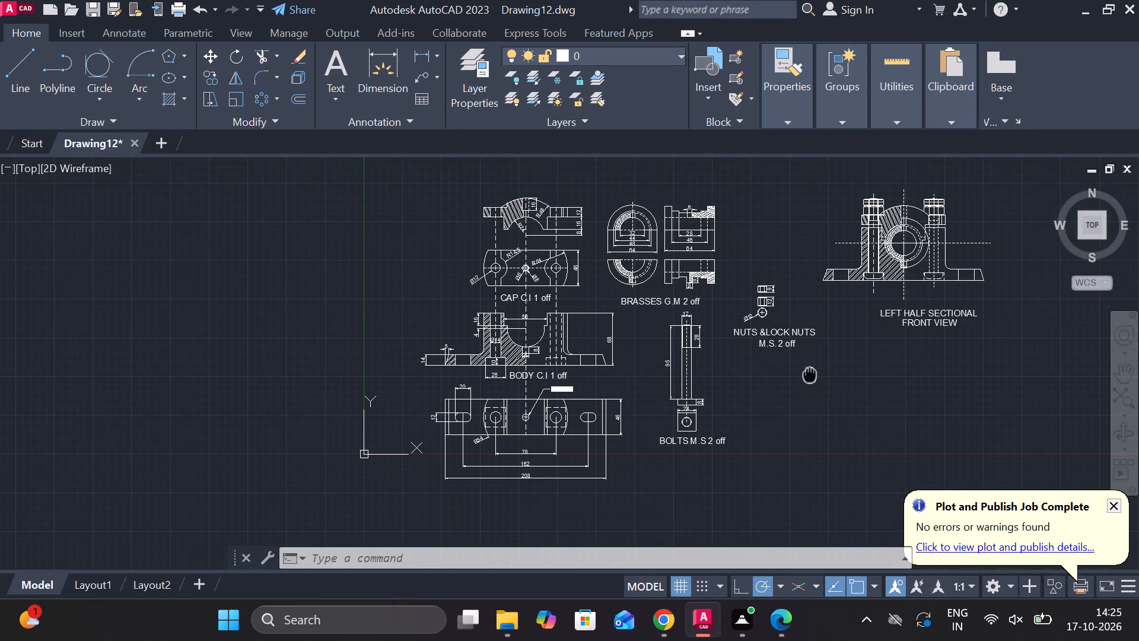
middle_drag(809, 375, 803, 375)
middle_drag(830, 361, 753, 363)
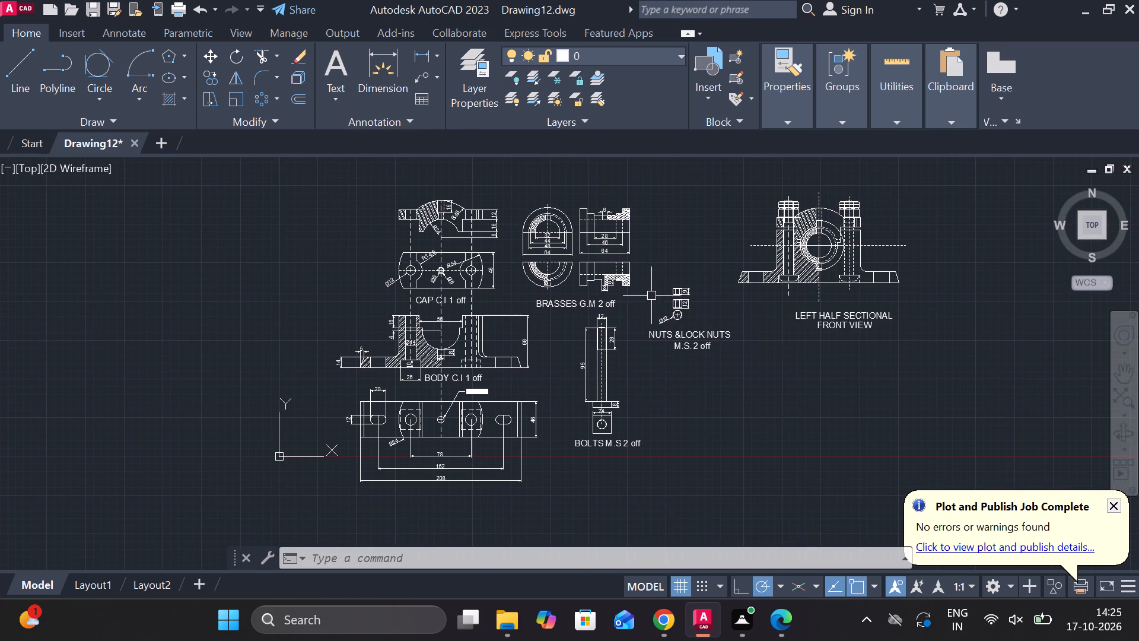
drag(651, 279, 663, 286)
click(755, 382)
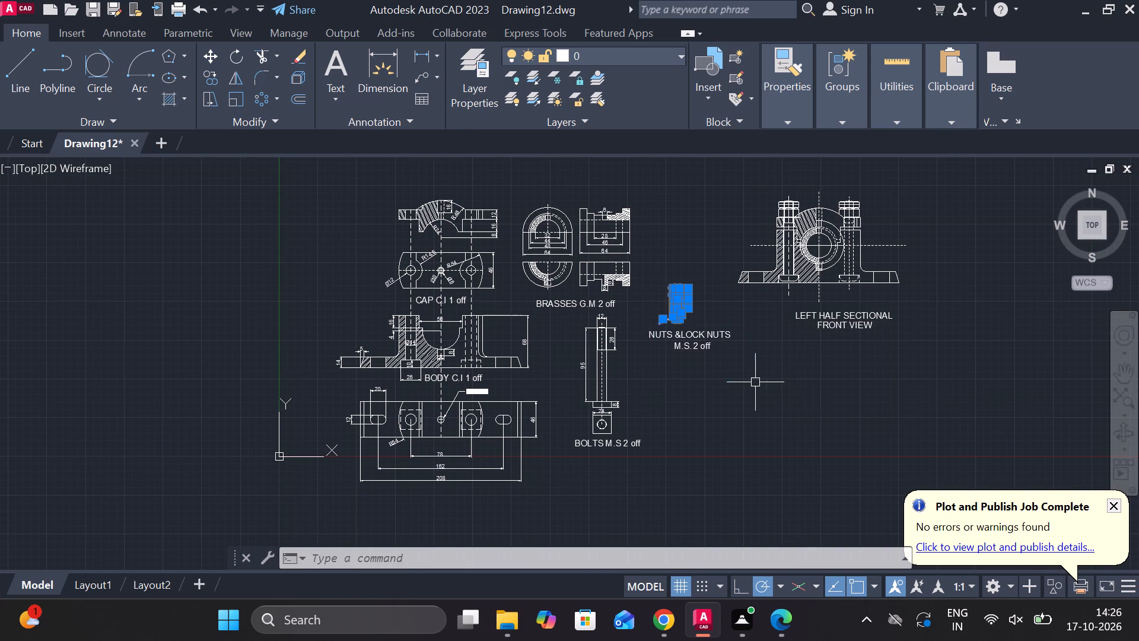
click(741, 382)
click(657, 285)
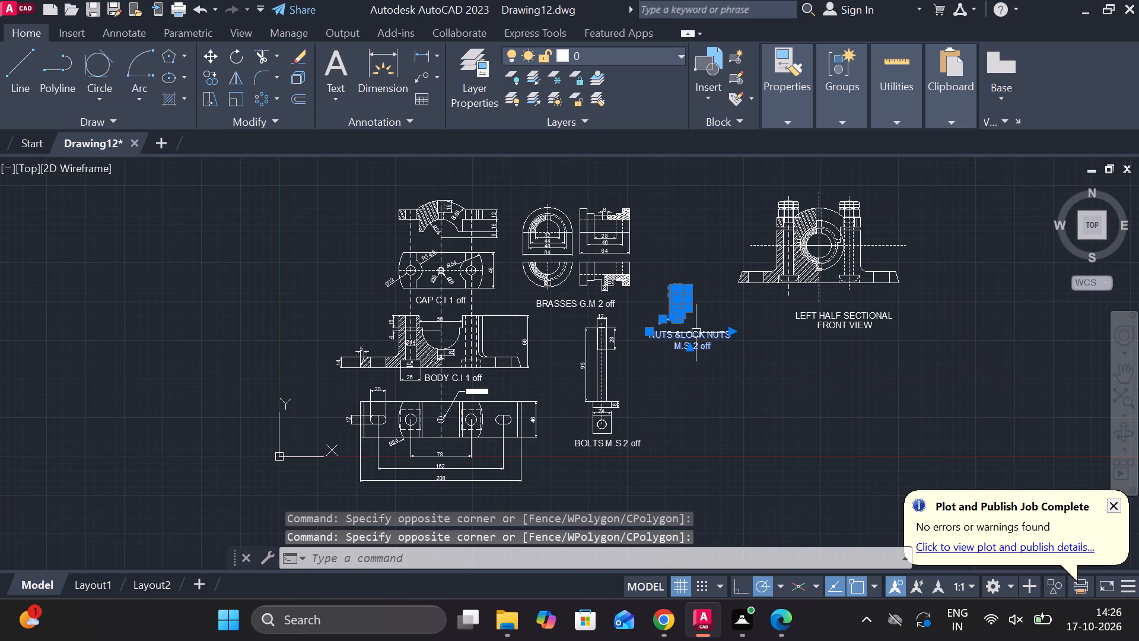
key(m)
key(Return)
click(753, 380)
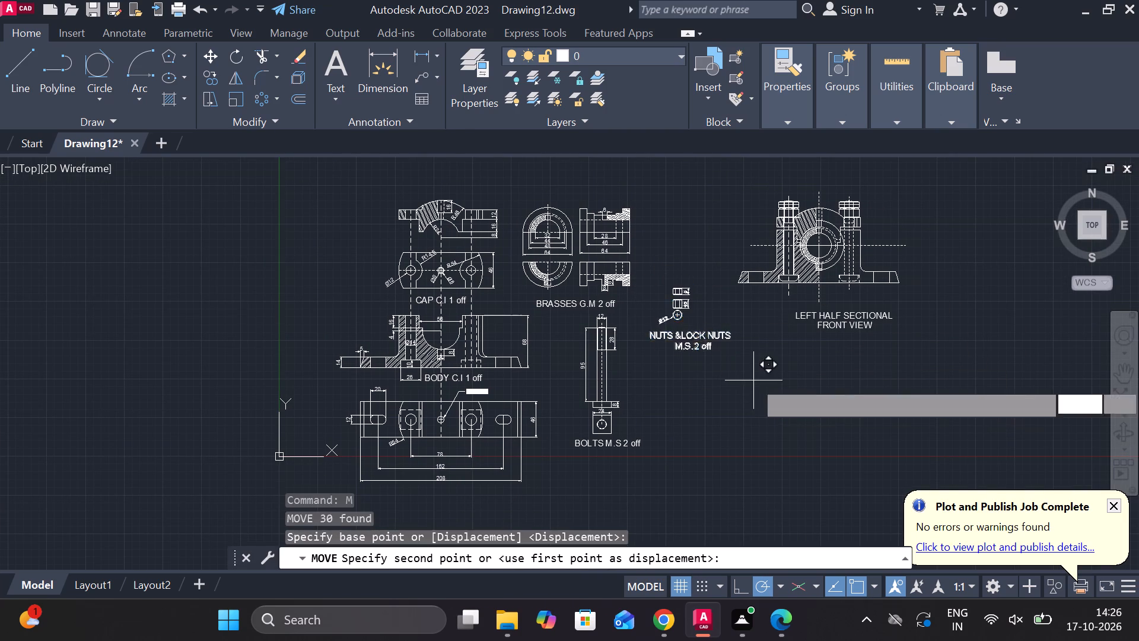
middle_click(739, 407)
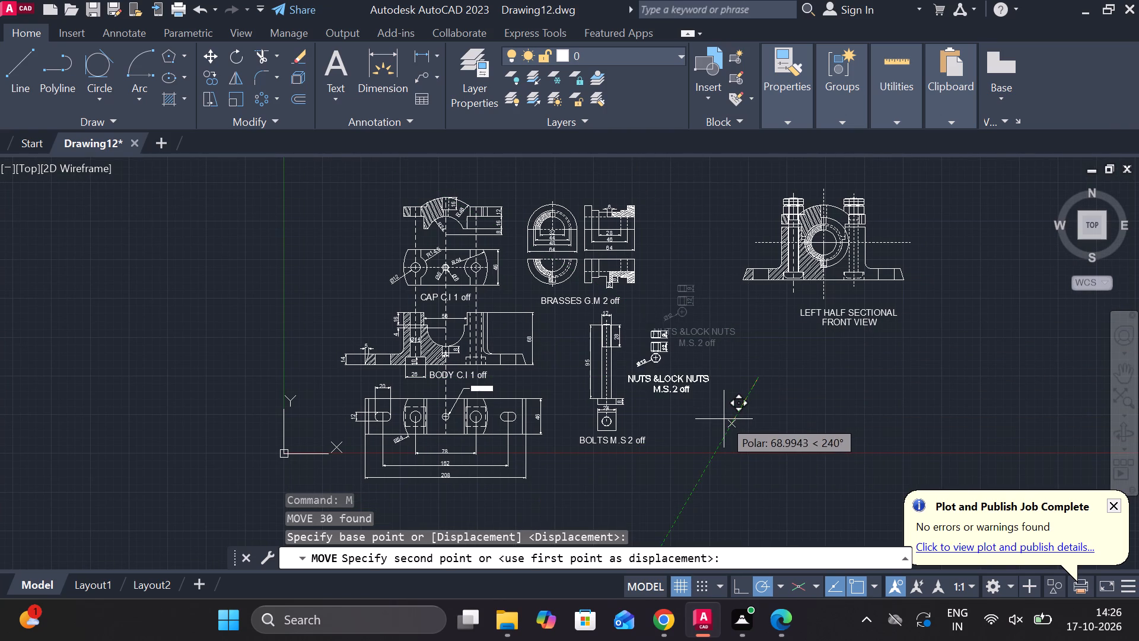
scroll(724, 419, up, 2)
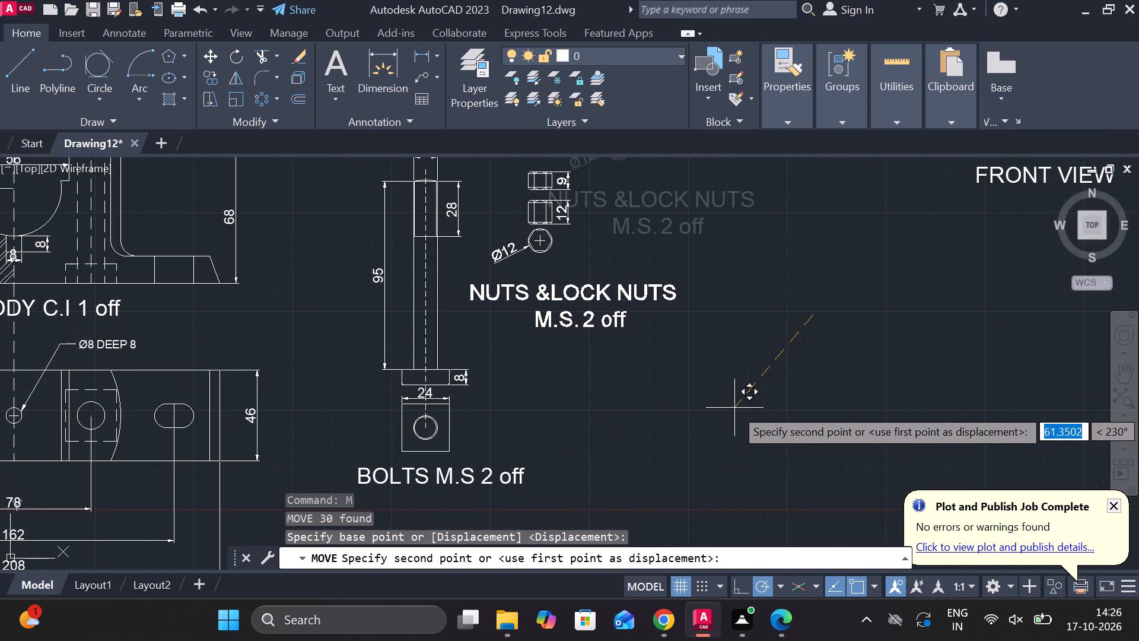
click(734, 408)
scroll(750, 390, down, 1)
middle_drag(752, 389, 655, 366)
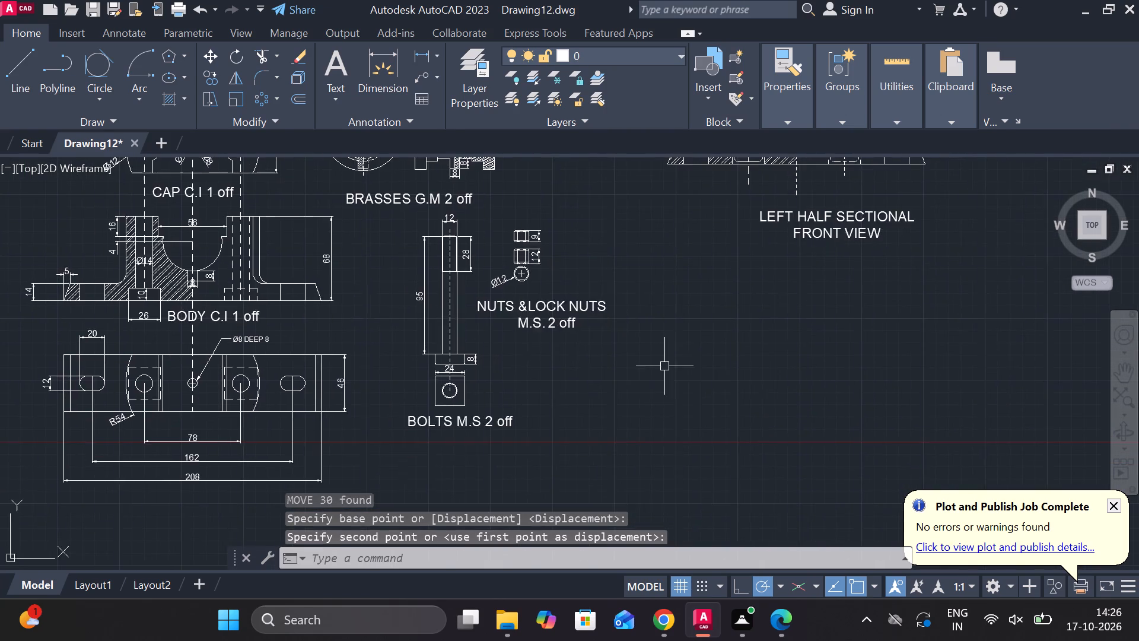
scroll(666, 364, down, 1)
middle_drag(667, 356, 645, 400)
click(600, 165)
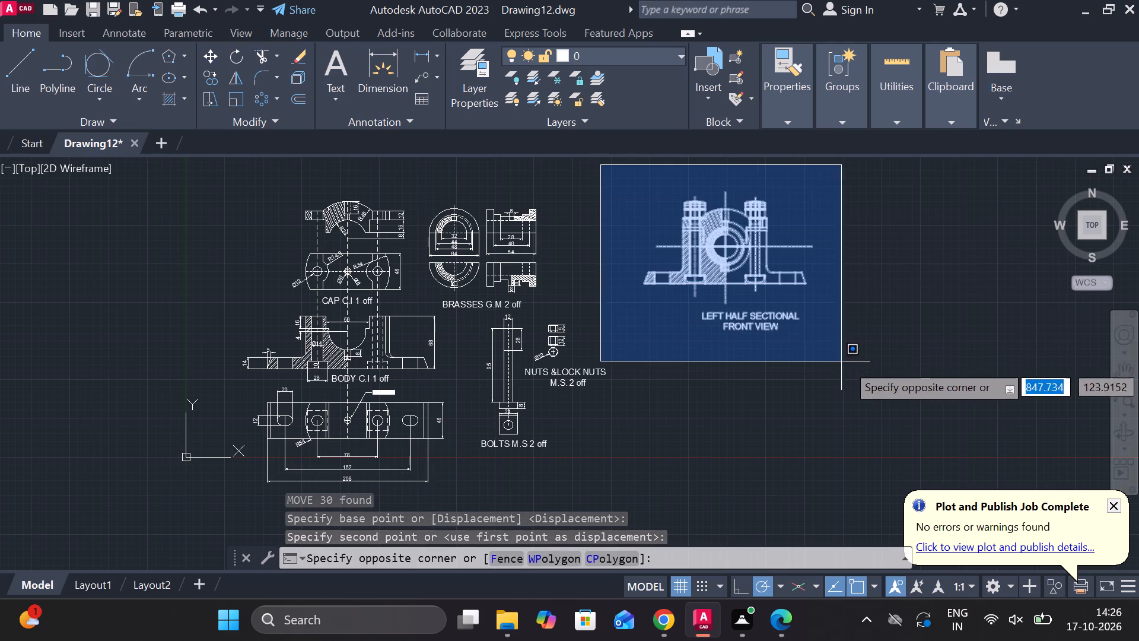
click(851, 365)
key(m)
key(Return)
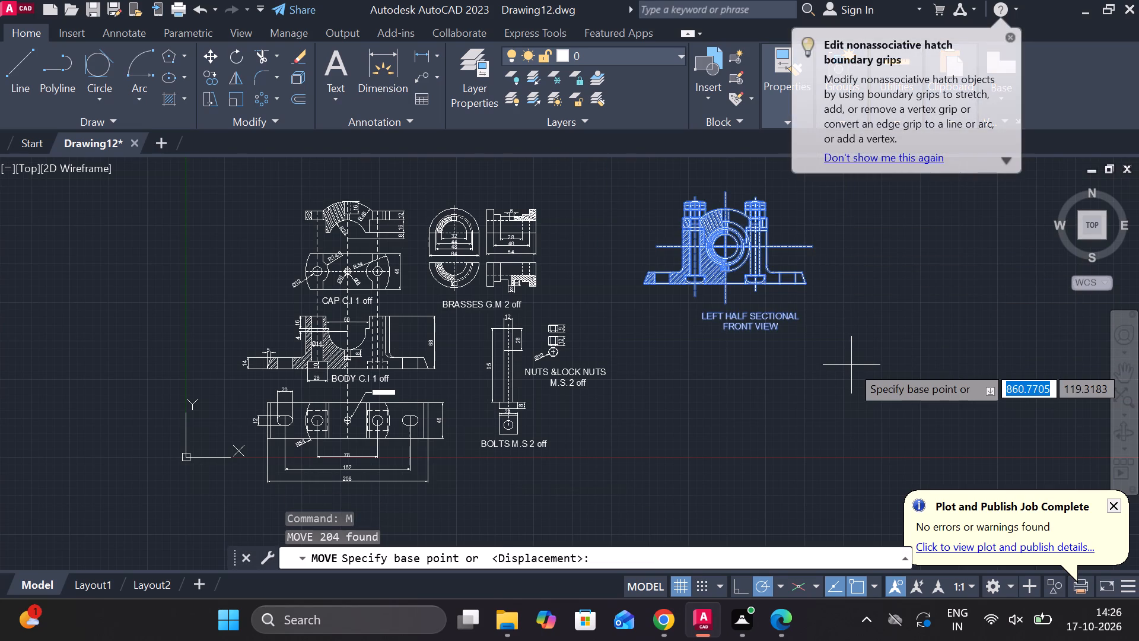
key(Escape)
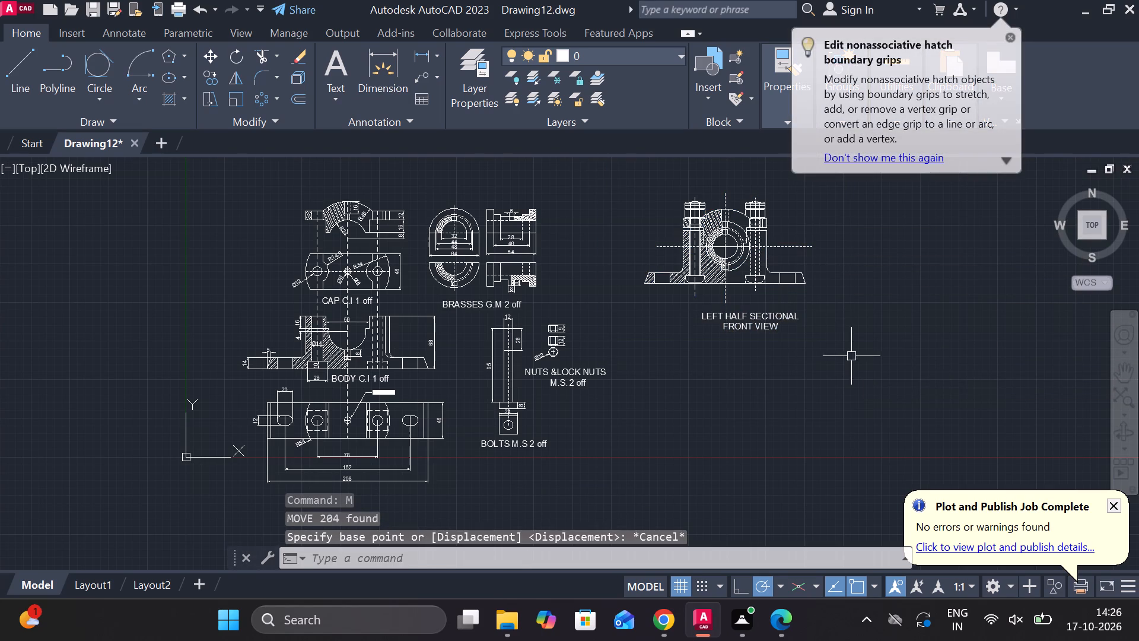
Move the assembled sectional view with its title down and left, closer to the brasses and nuts details.
drag(851, 356, 845, 346)
click(628, 173)
key(m)
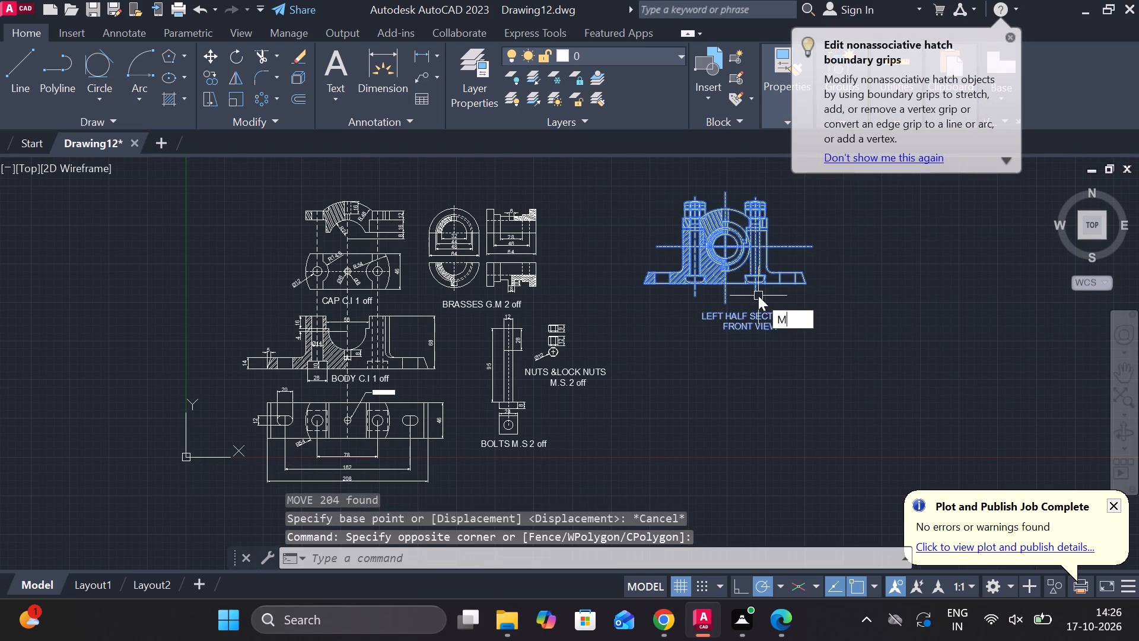
key(Return)
click(767, 348)
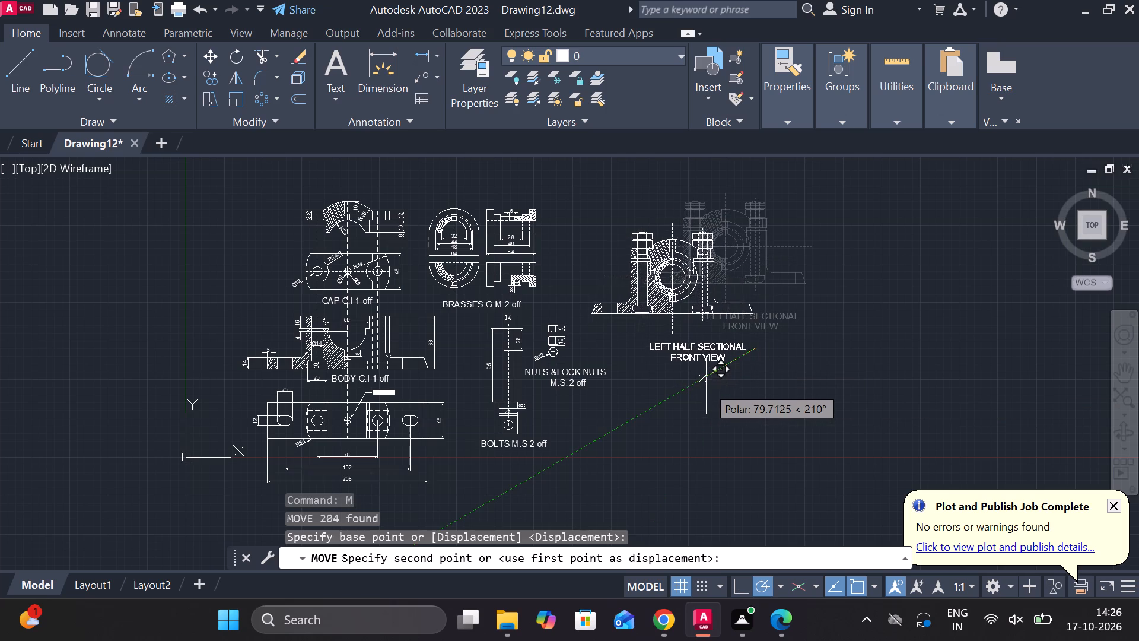
click(710, 379)
key(Escape)
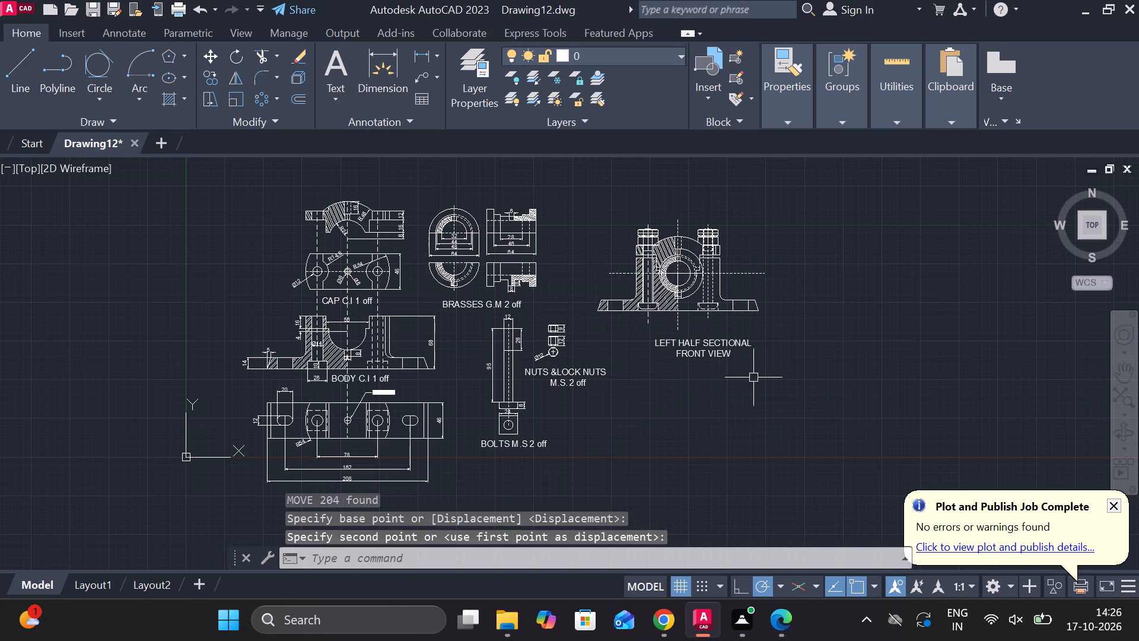
Move the "LEFT HALF SECTIONAL FRONT VIEW" title from below the assembled view to just above it.
click(734, 351)
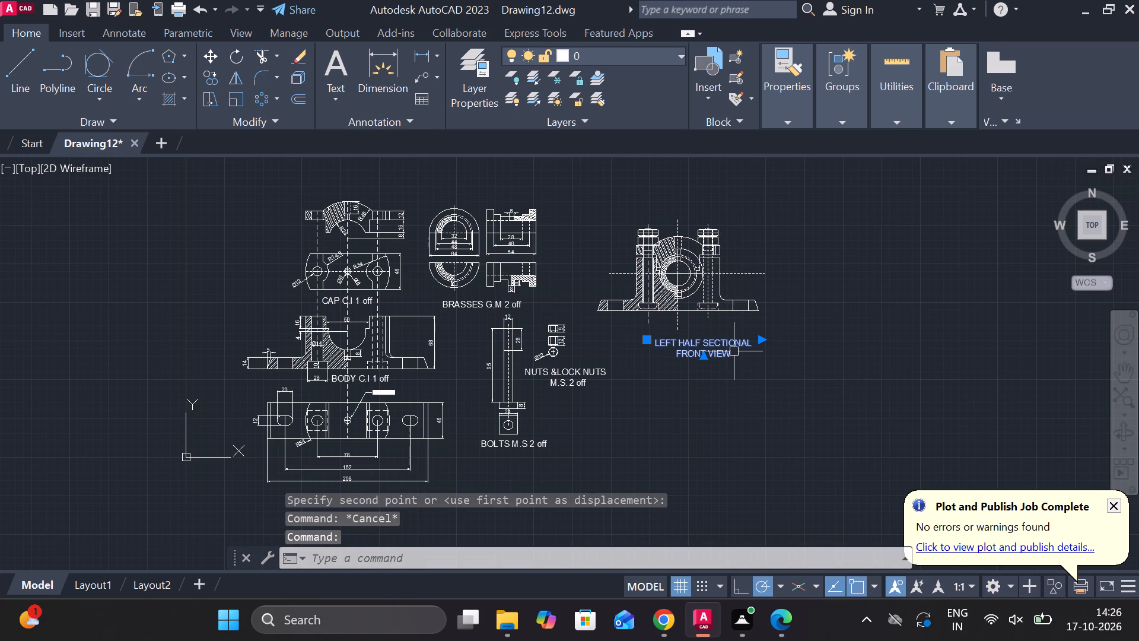
key(m)
key(Return)
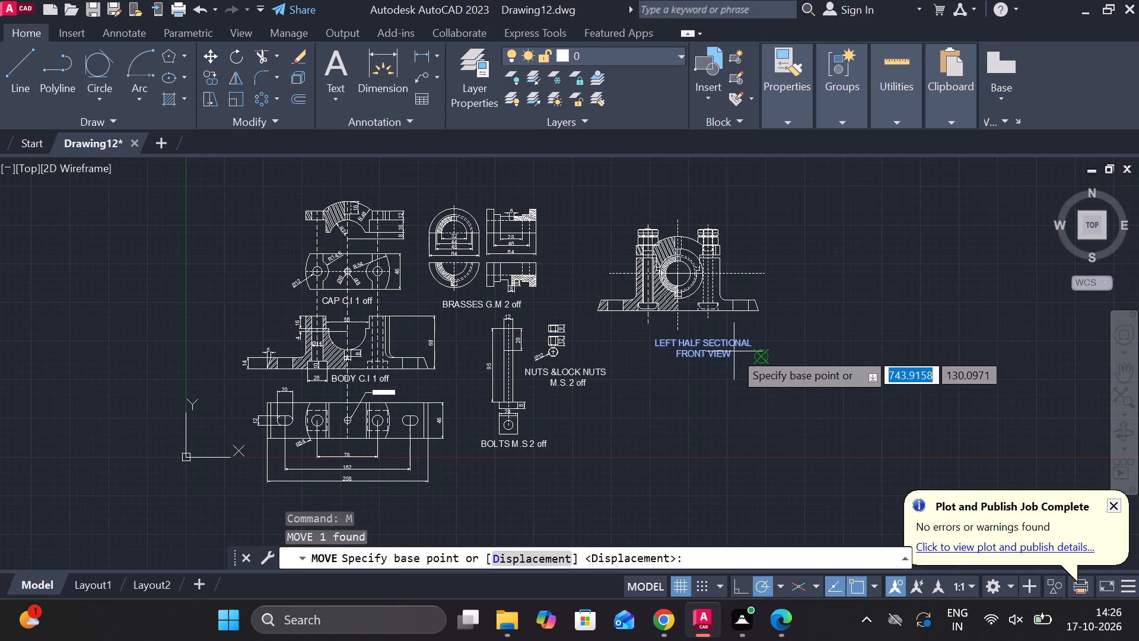
click(746, 368)
scroll(718, 236, up, 1)
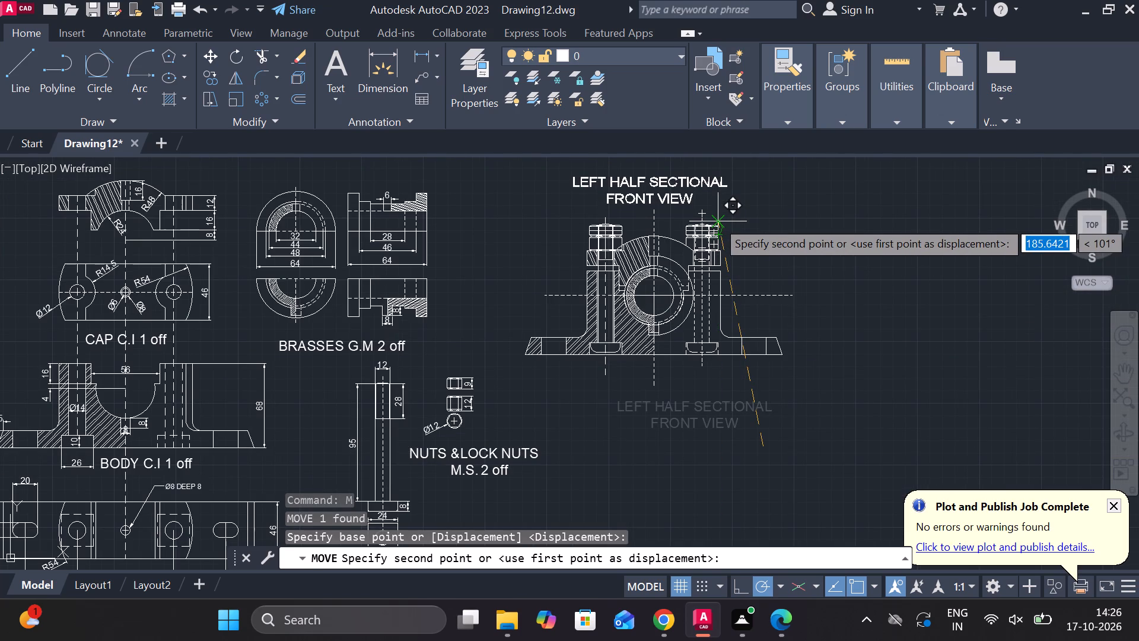
click(716, 220)
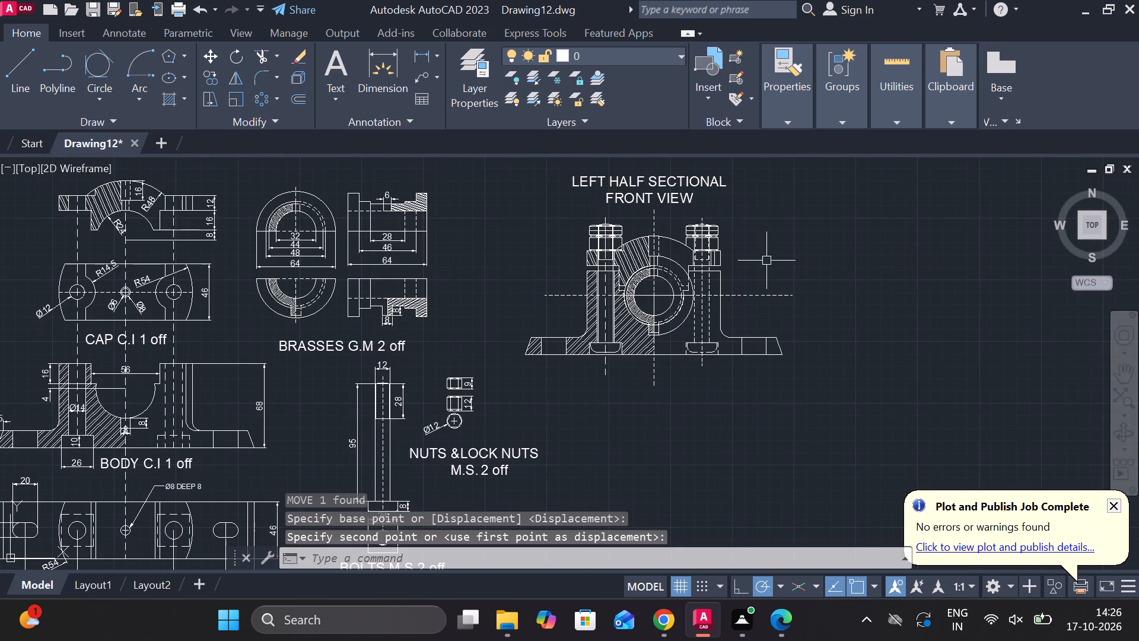
Draw a closed 208 by 46 rectangle with lines below the assembled front view, aligned with both ends of its base.
scroll(772, 323, down, 1)
middle_drag(797, 369, 907, 356)
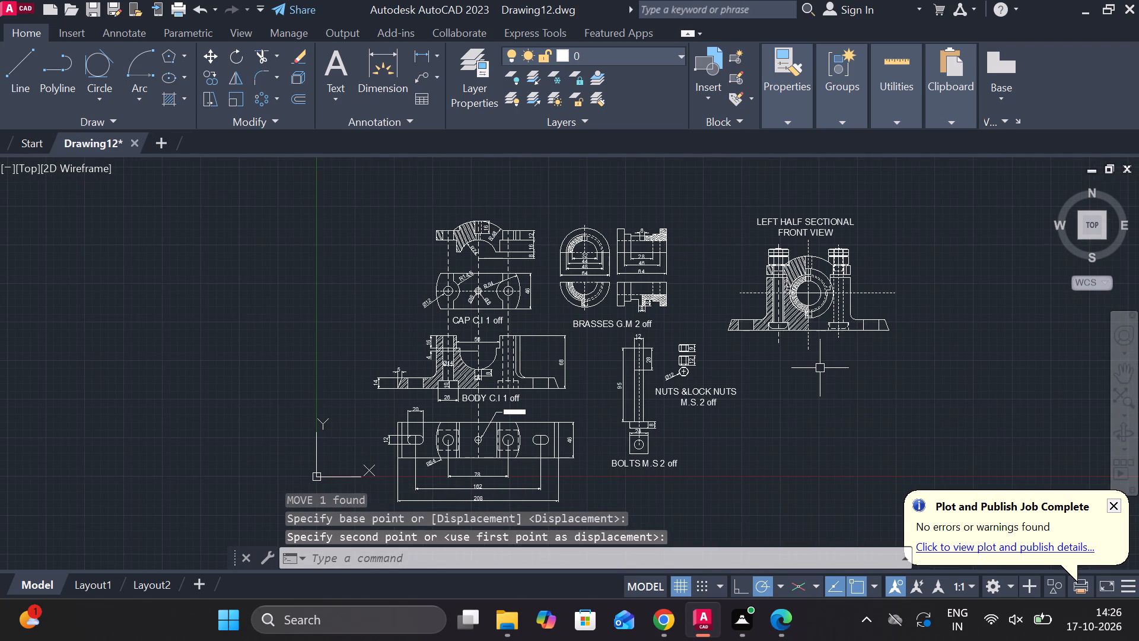
scroll(817, 370, up, 1)
middle_drag(767, 394, 822, 319)
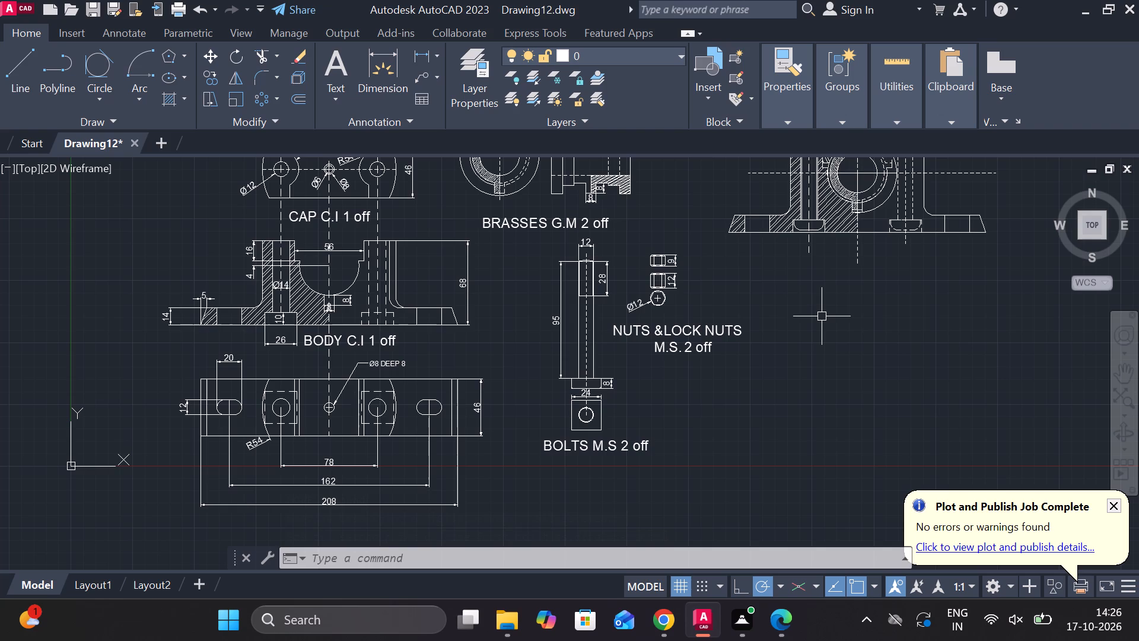
middle_drag(822, 316, 707, 364)
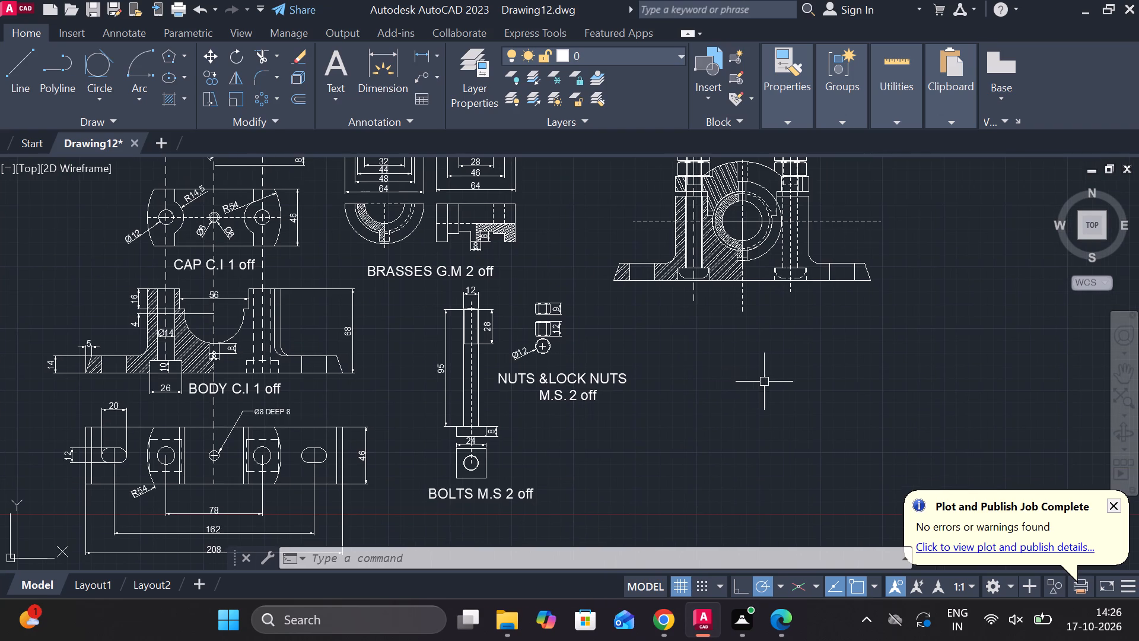
key(l)
key(Return)
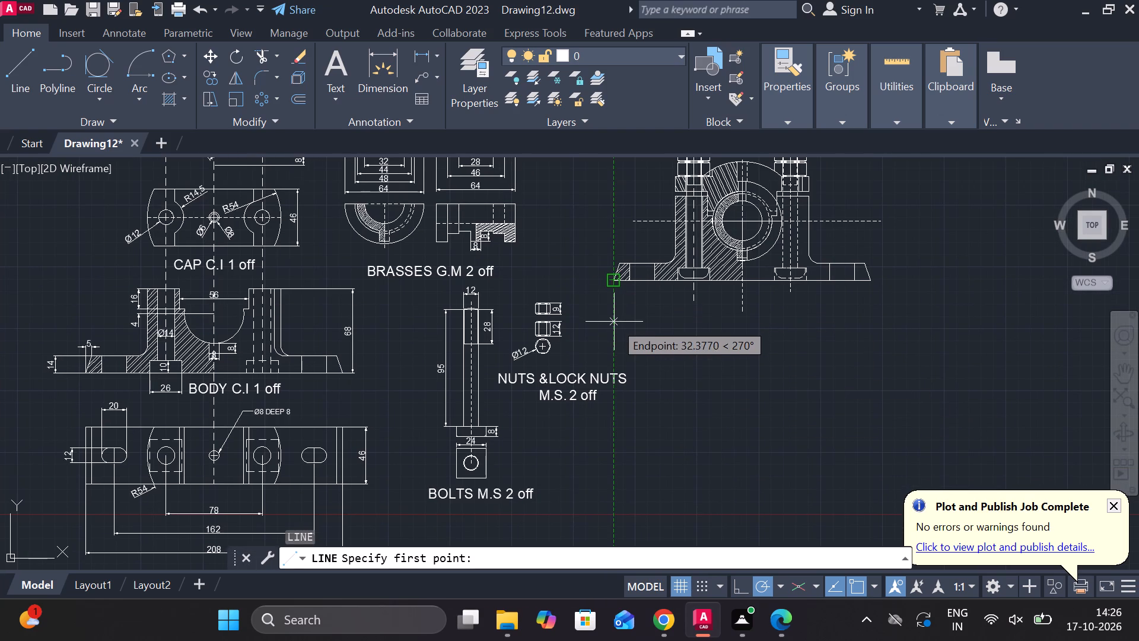
click(614, 317)
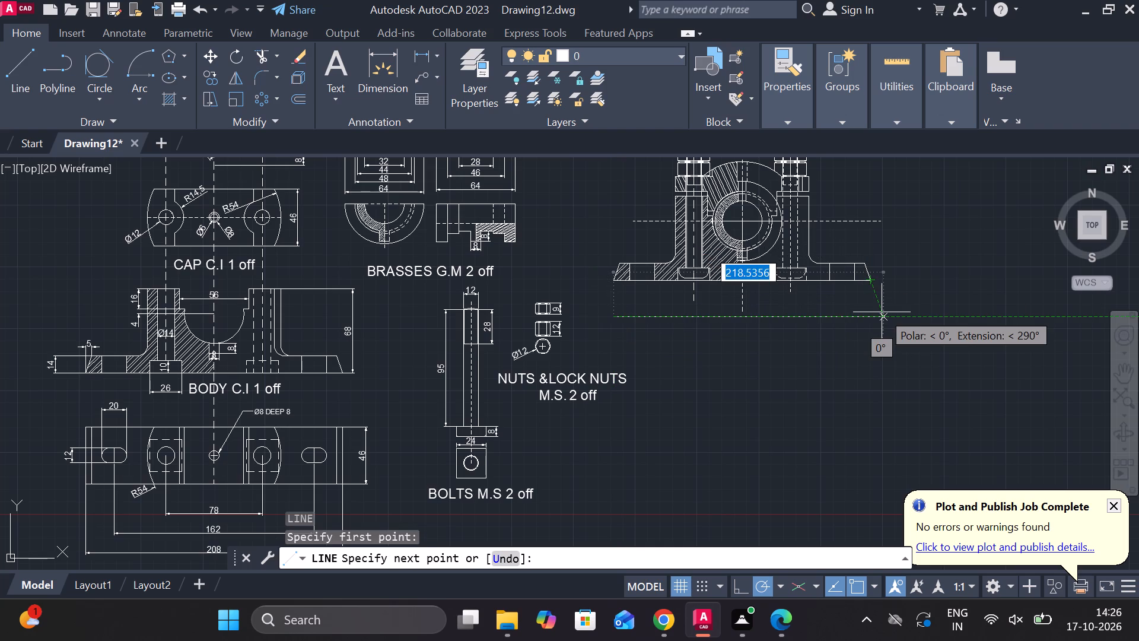
scroll(882, 312, up, 1)
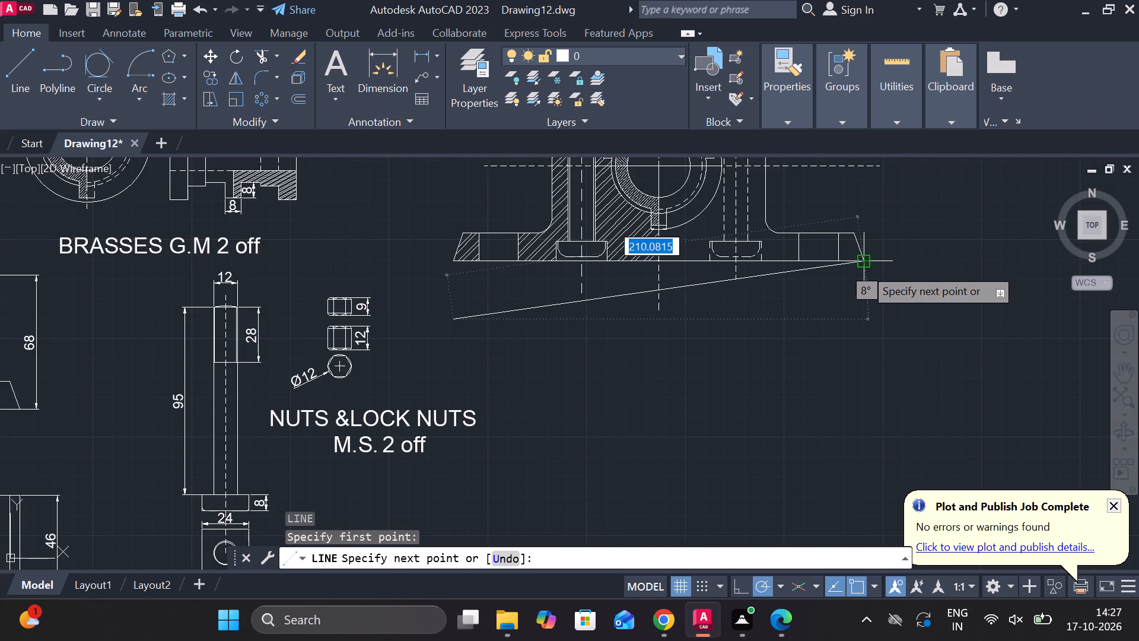
click(862, 318)
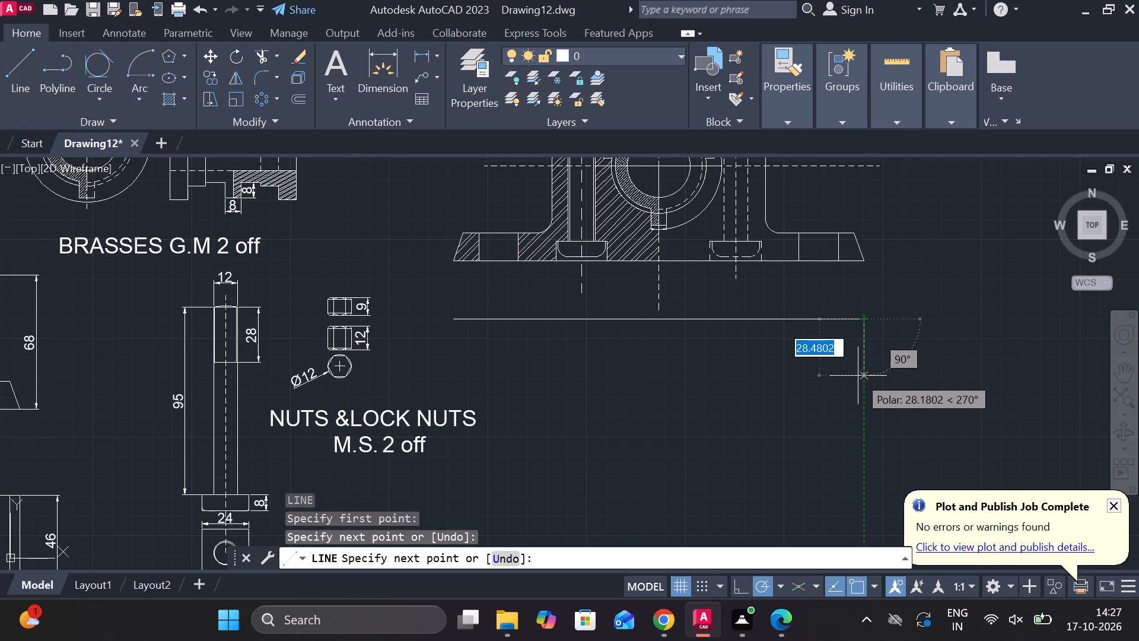
text(46)
key(Return)
middle_drag(623, 410, 630, 412)
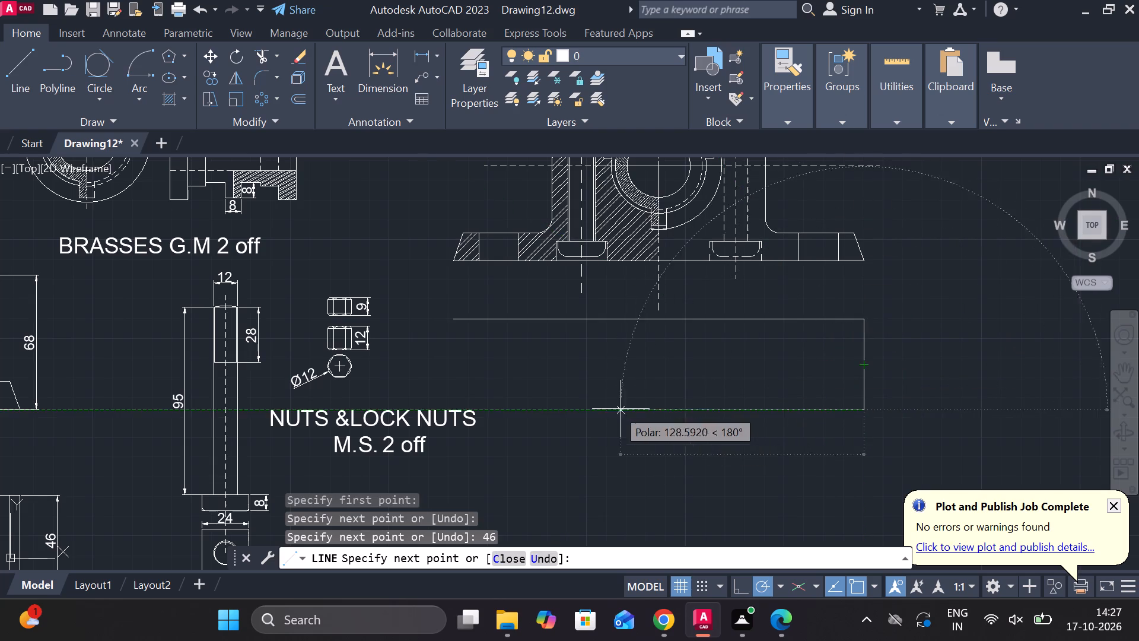
middle_drag(630, 412, 717, 421)
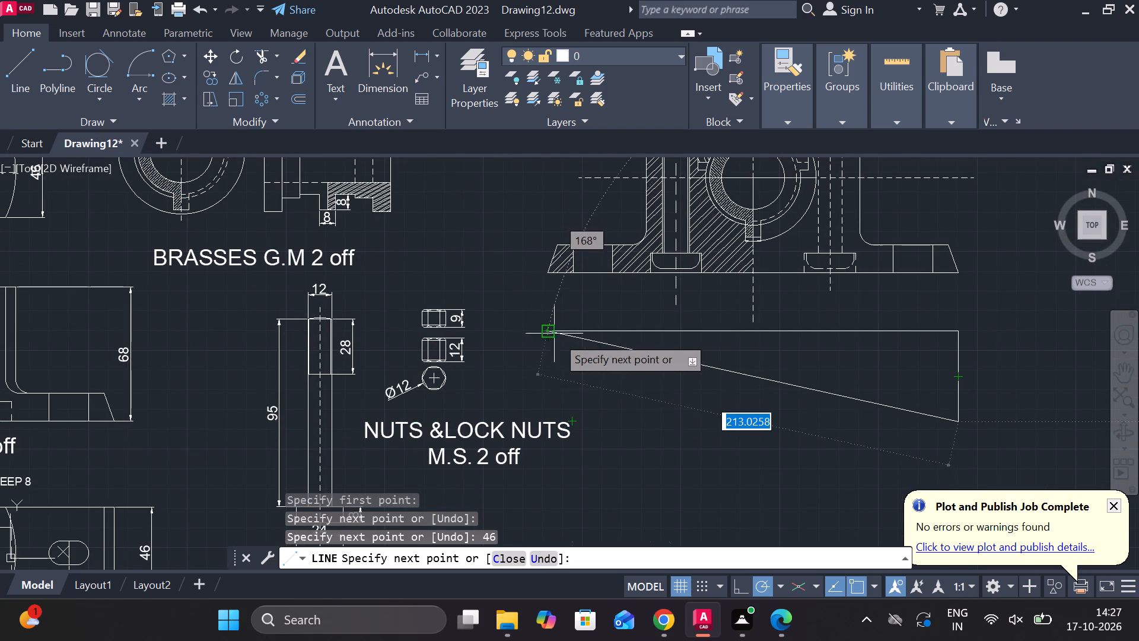
click(551, 425)
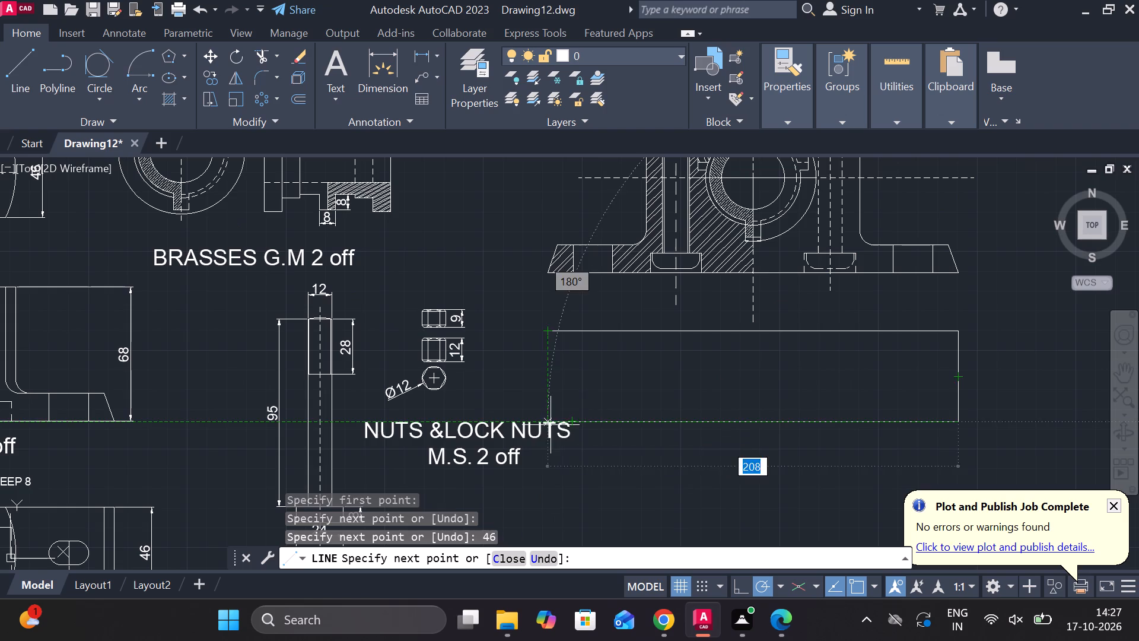
click(548, 334)
key(Escape)
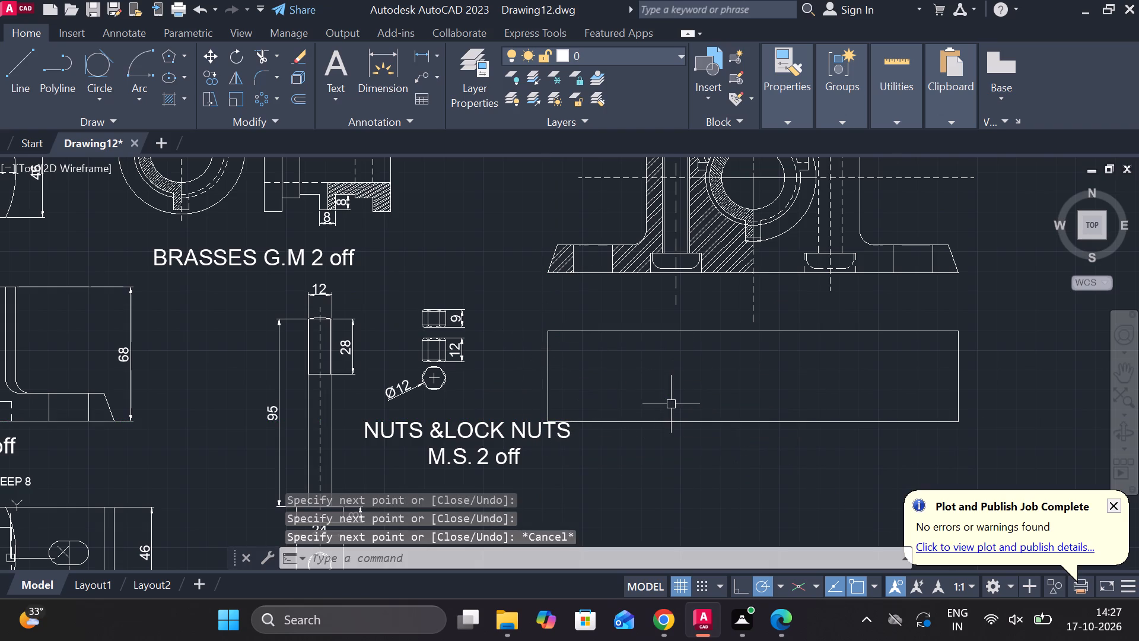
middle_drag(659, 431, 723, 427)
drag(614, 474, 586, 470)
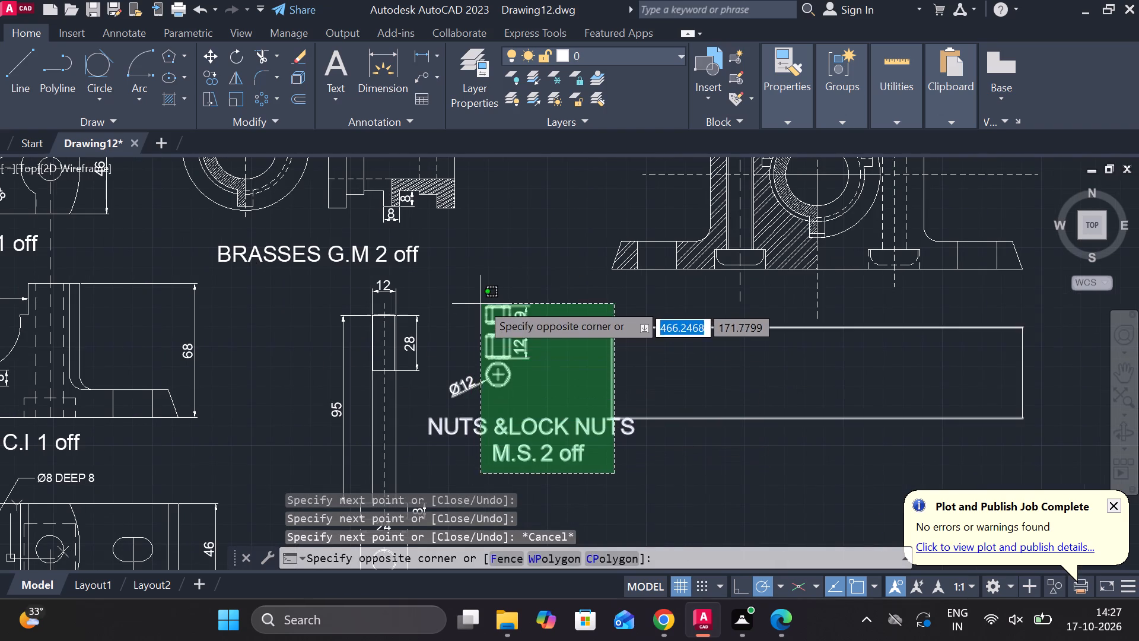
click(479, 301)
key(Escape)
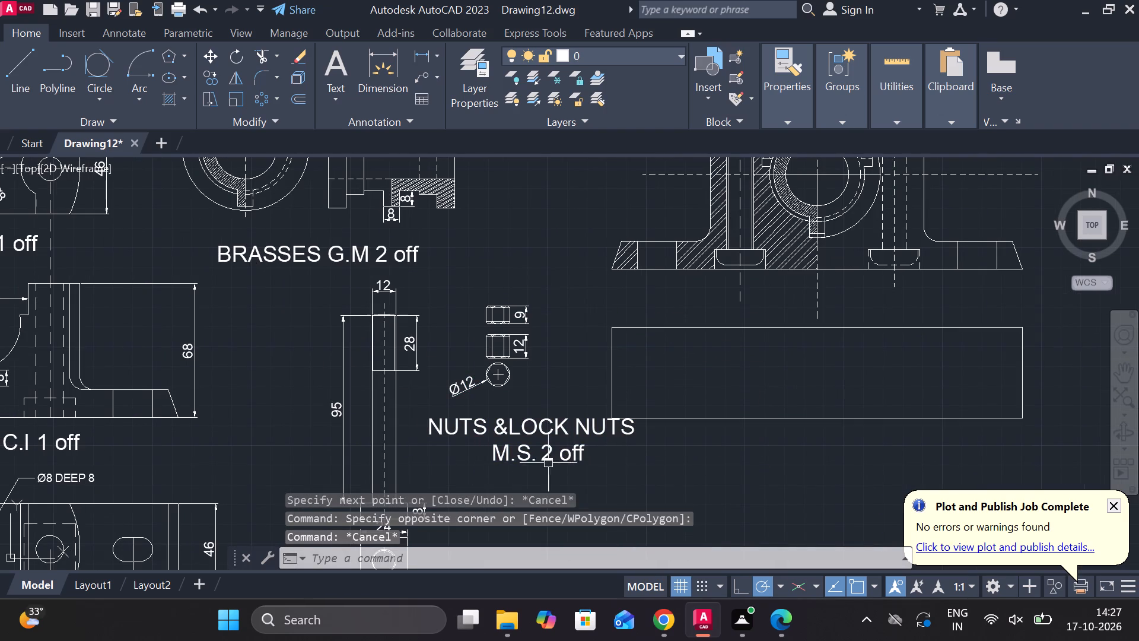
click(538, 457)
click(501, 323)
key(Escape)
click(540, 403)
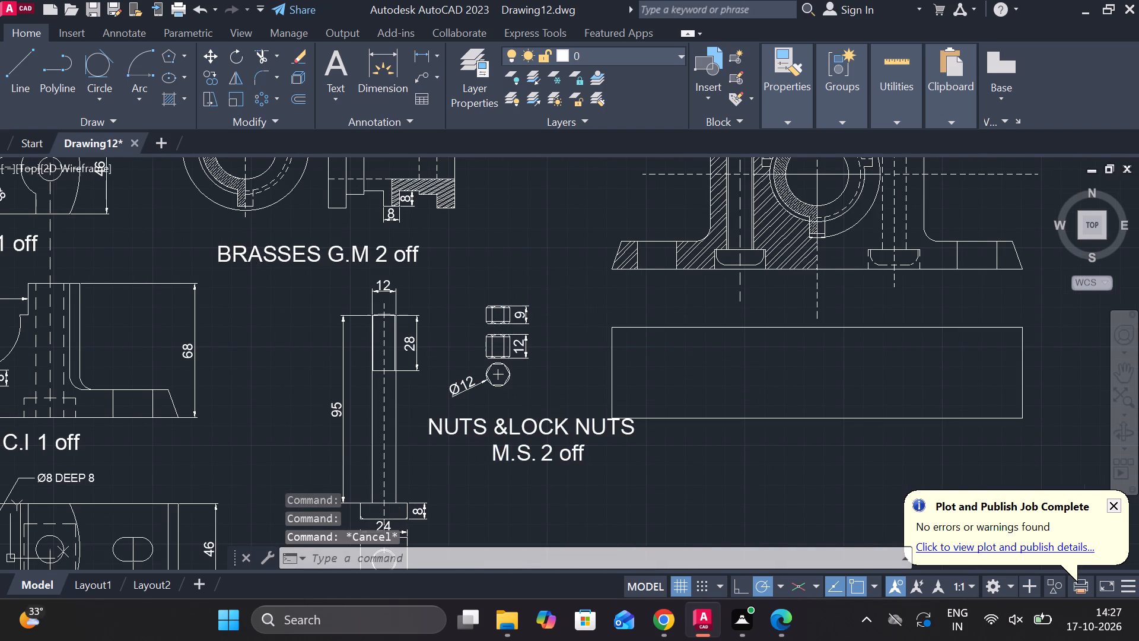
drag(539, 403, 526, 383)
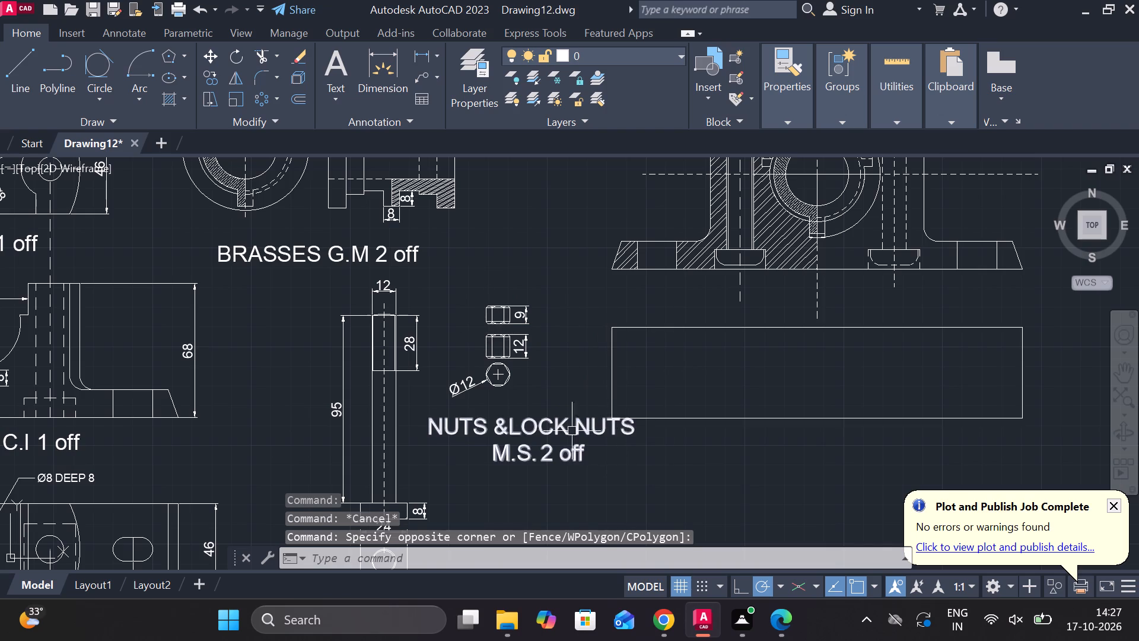
Move the nuts and lock nuts details with their label up about 150 units, between the brasses and the assembled front view.
click(446, 284)
click(577, 483)
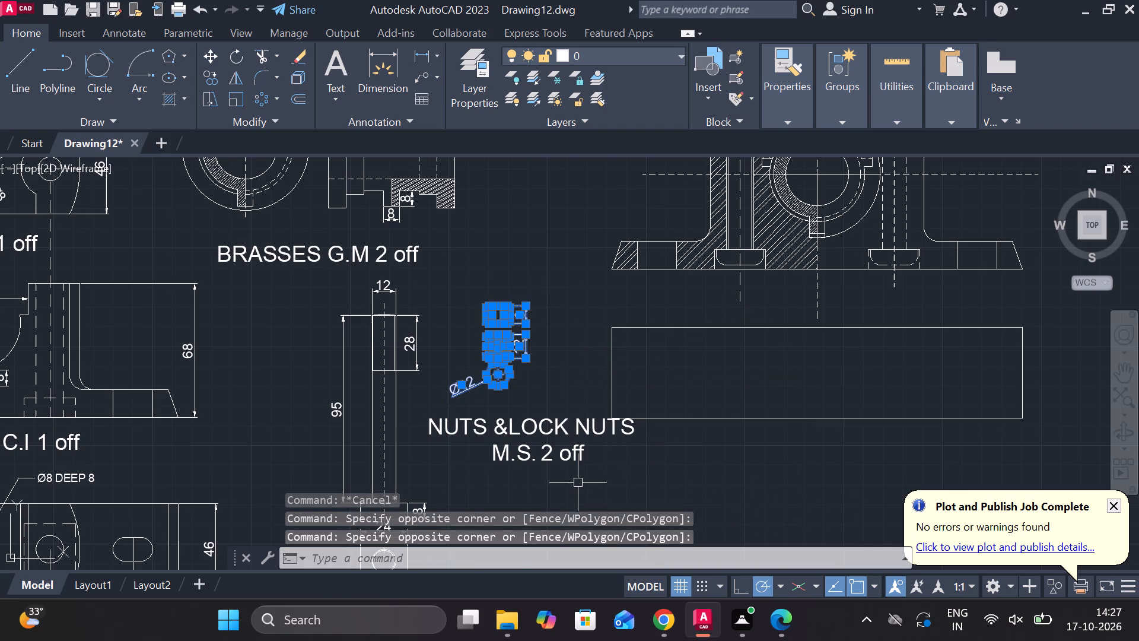
click(589, 480)
click(460, 376)
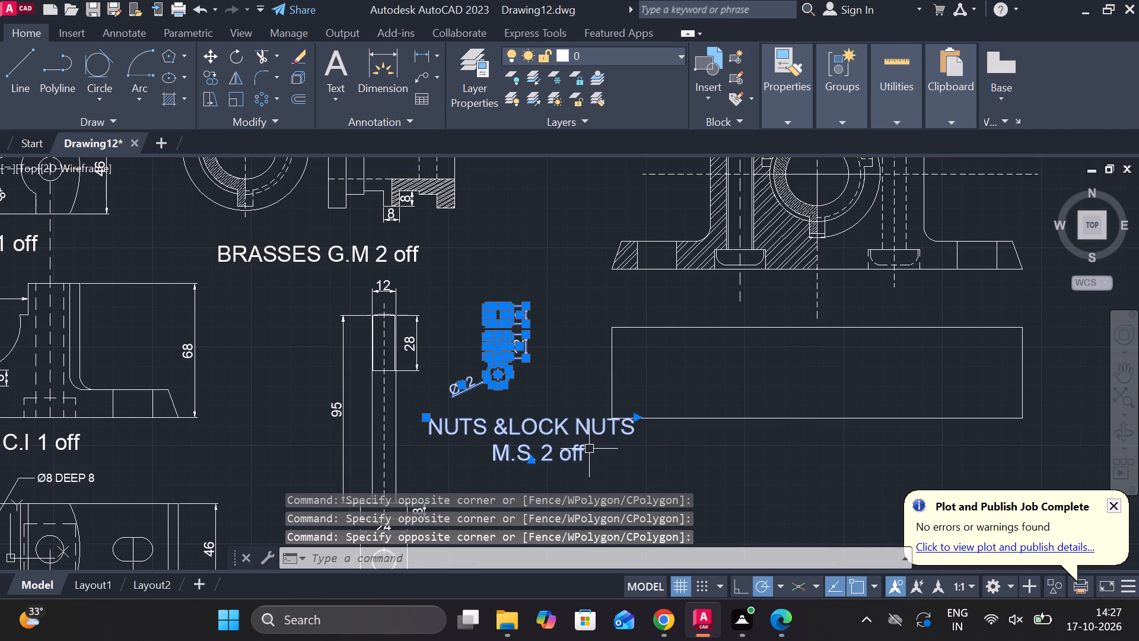
key(m)
key(Return)
click(645, 471)
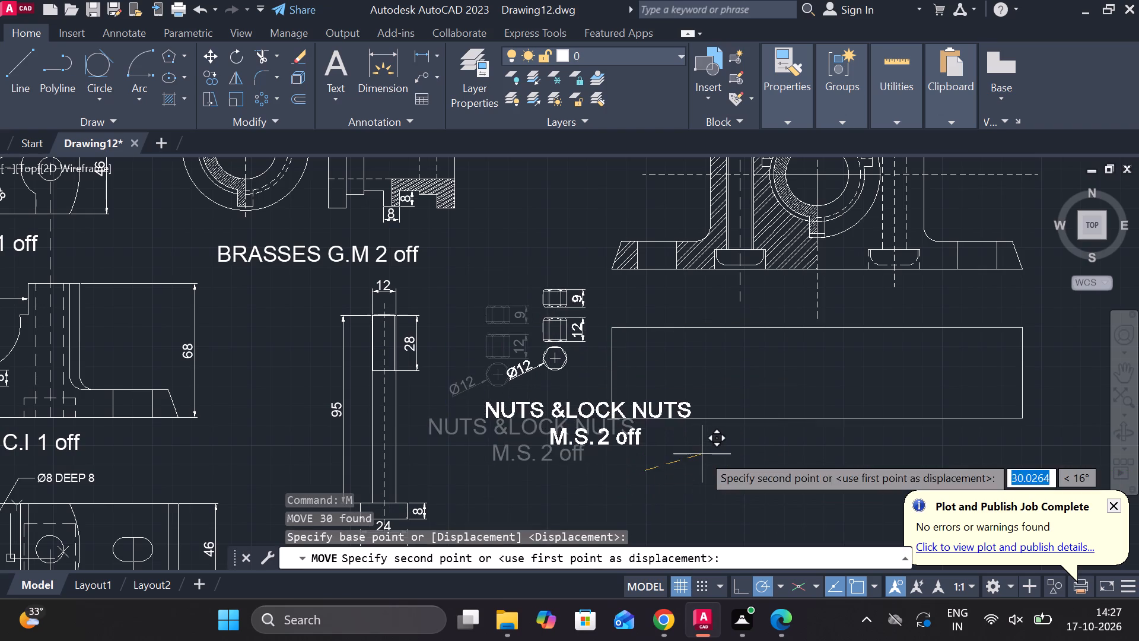
scroll(702, 454, down, 1)
middle_drag(723, 476, 724, 496)
middle_drag(717, 293, 726, 296)
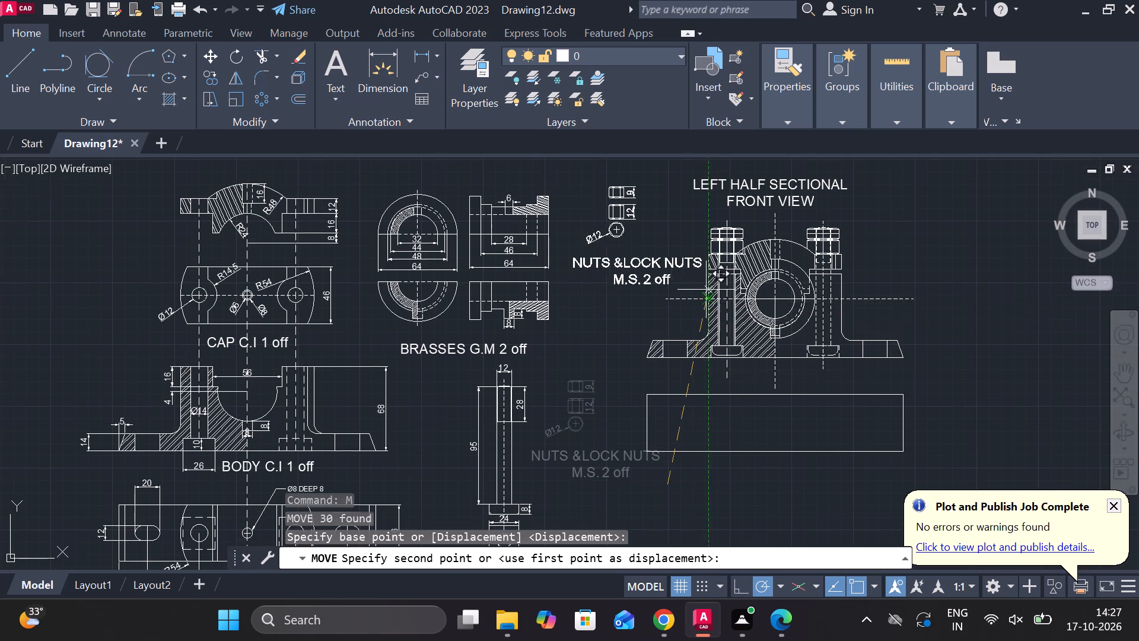
middle_drag(726, 296, 753, 367)
scroll(740, 362, up, 1)
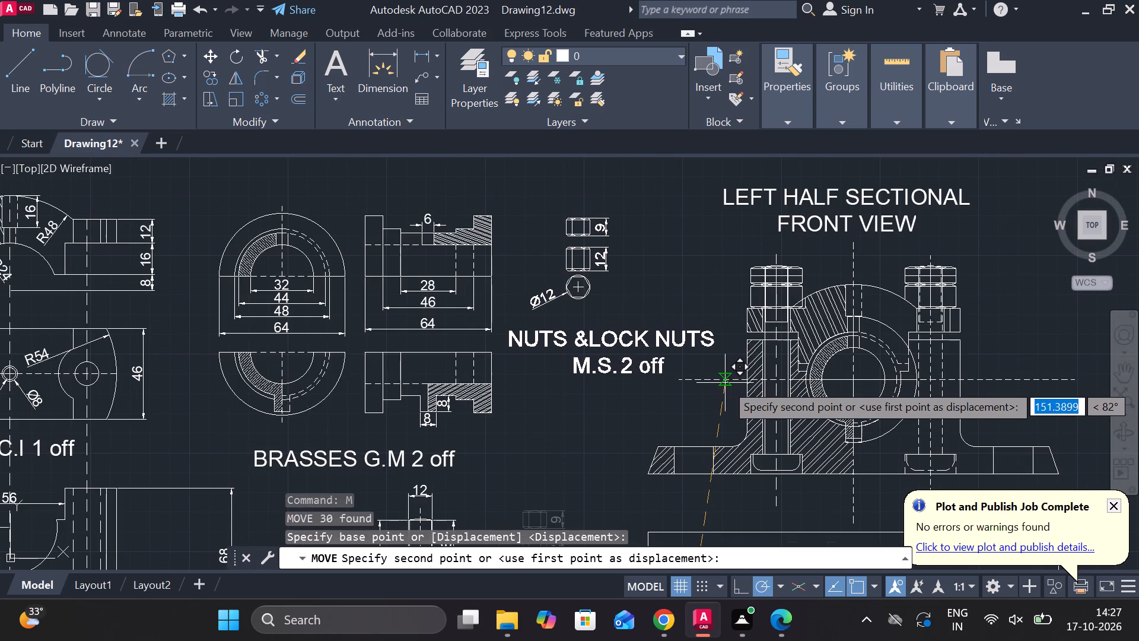
click(725, 383)
Erase the four-line rectangle below the assembled front view.
middle_drag(698, 390, 631, 323)
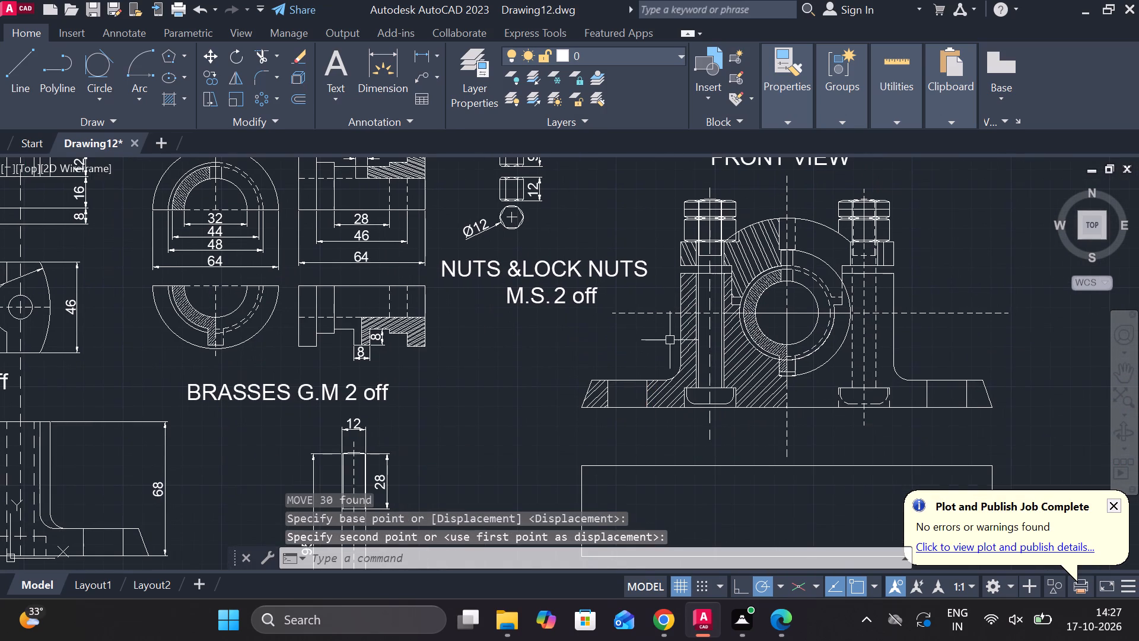
middle_drag(710, 416, 636, 265)
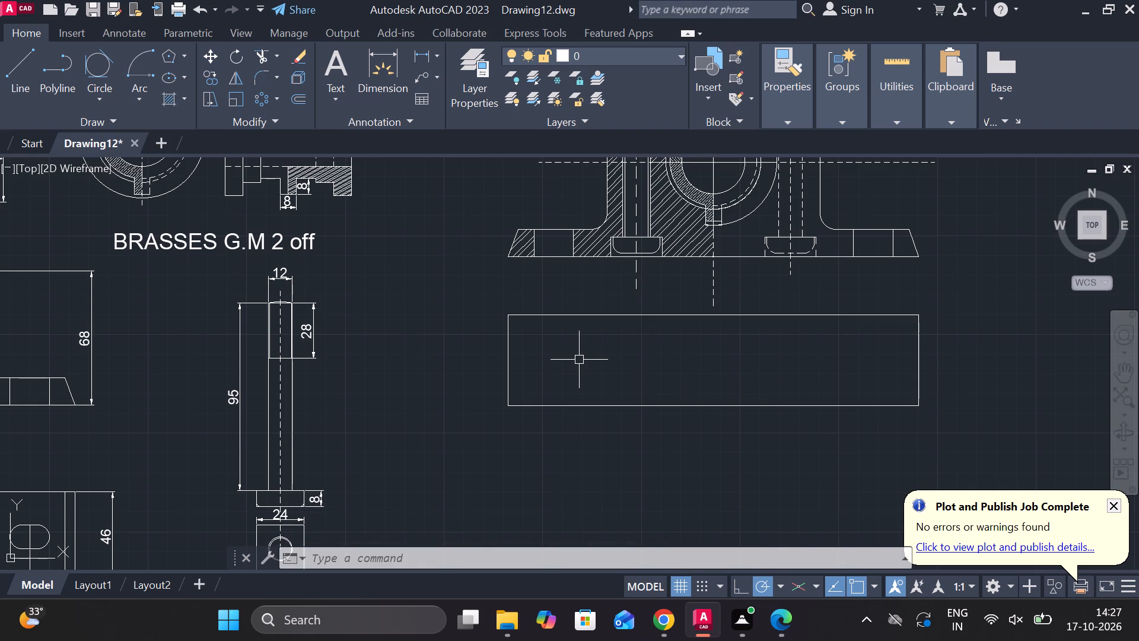
middle_drag(590, 372, 598, 372)
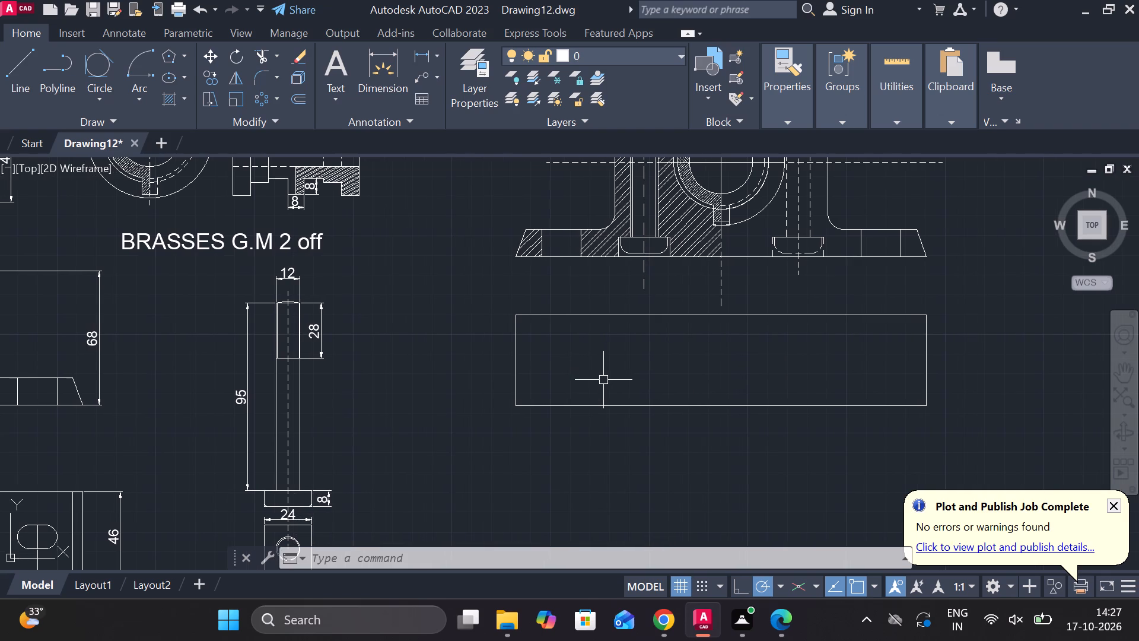
scroll(603, 380, down, 2)
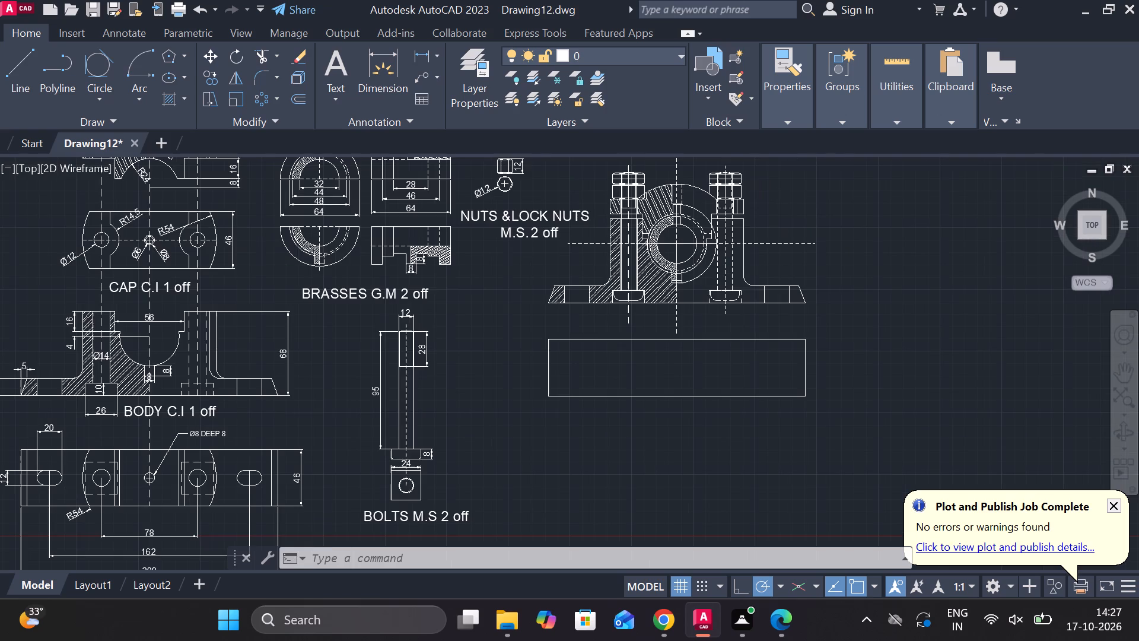
middle_drag(607, 389, 692, 391)
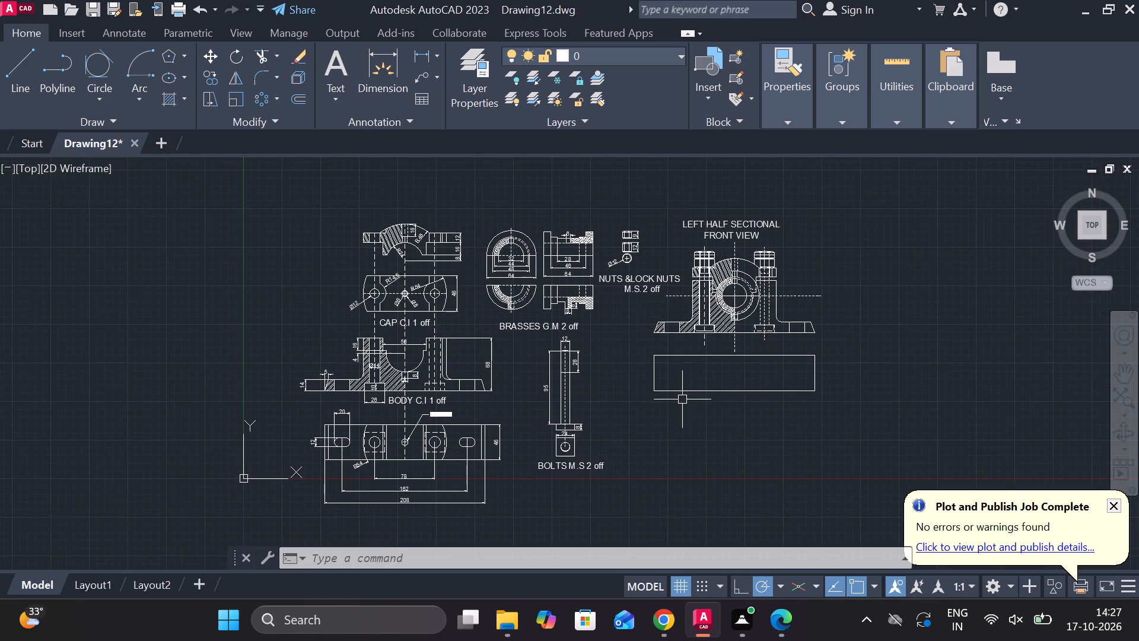
middle_drag(687, 401, 708, 390)
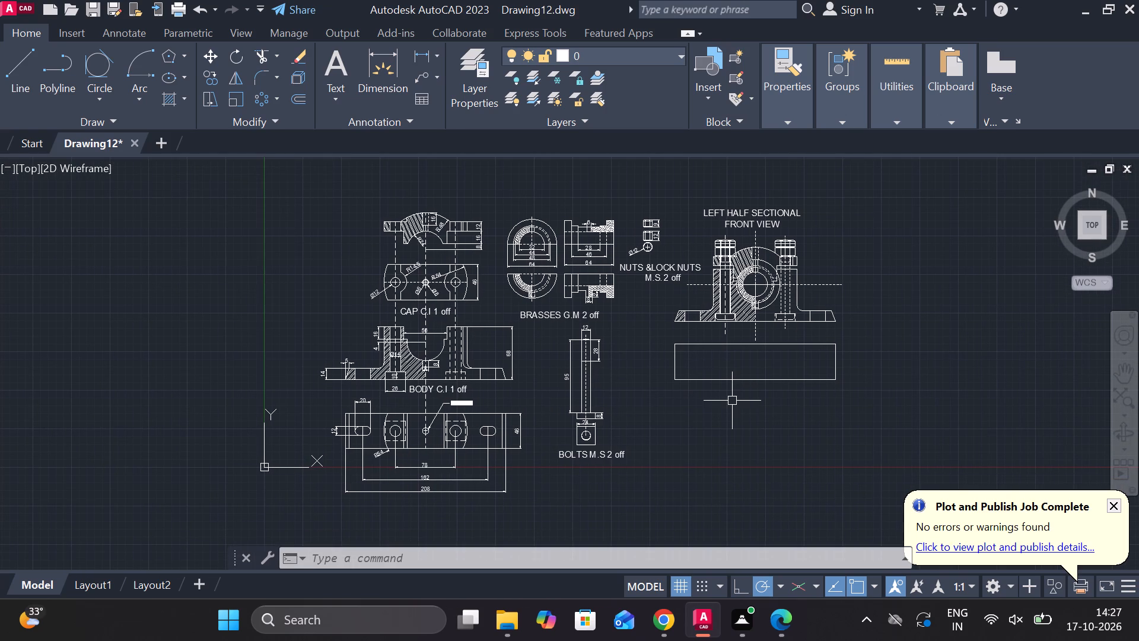
scroll(733, 401, up, 1)
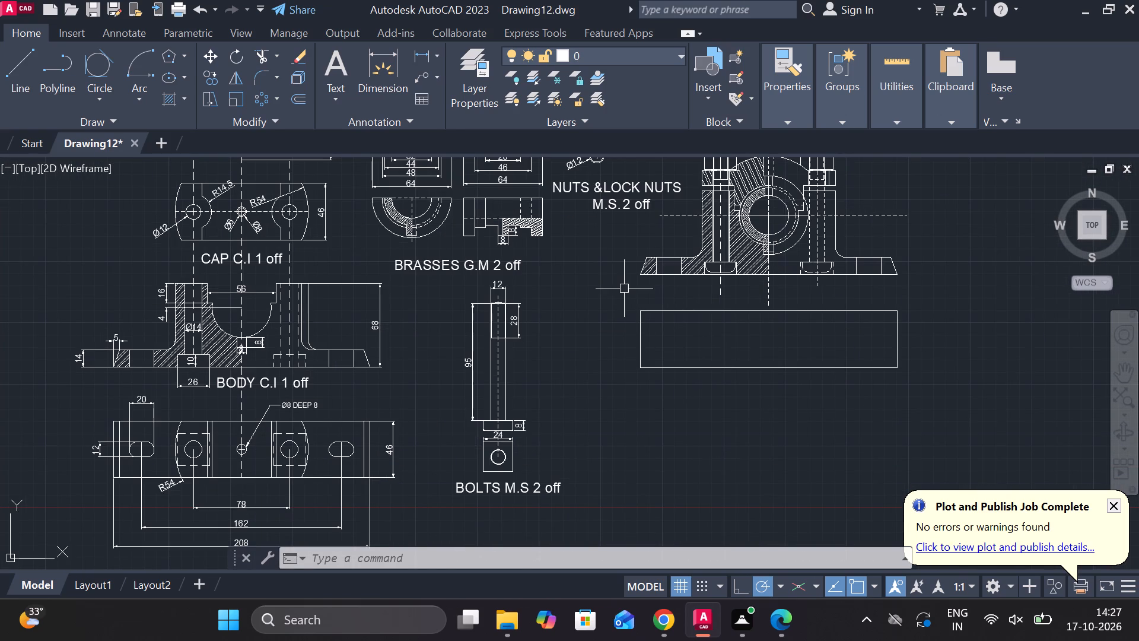
click(623, 288)
click(923, 397)
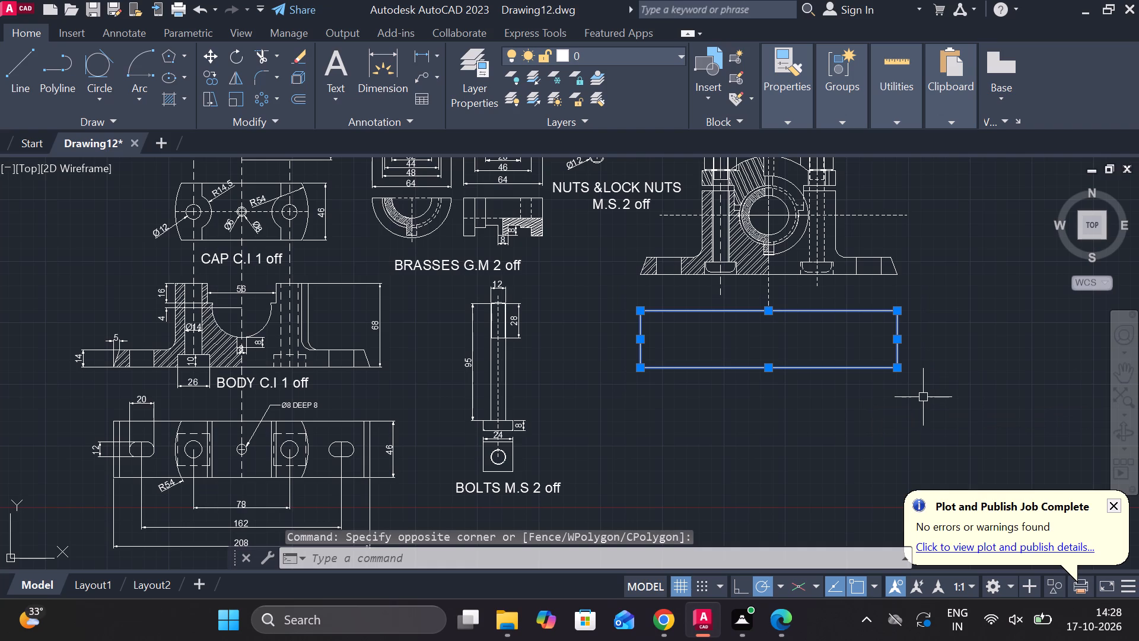
text(E)
key(space)
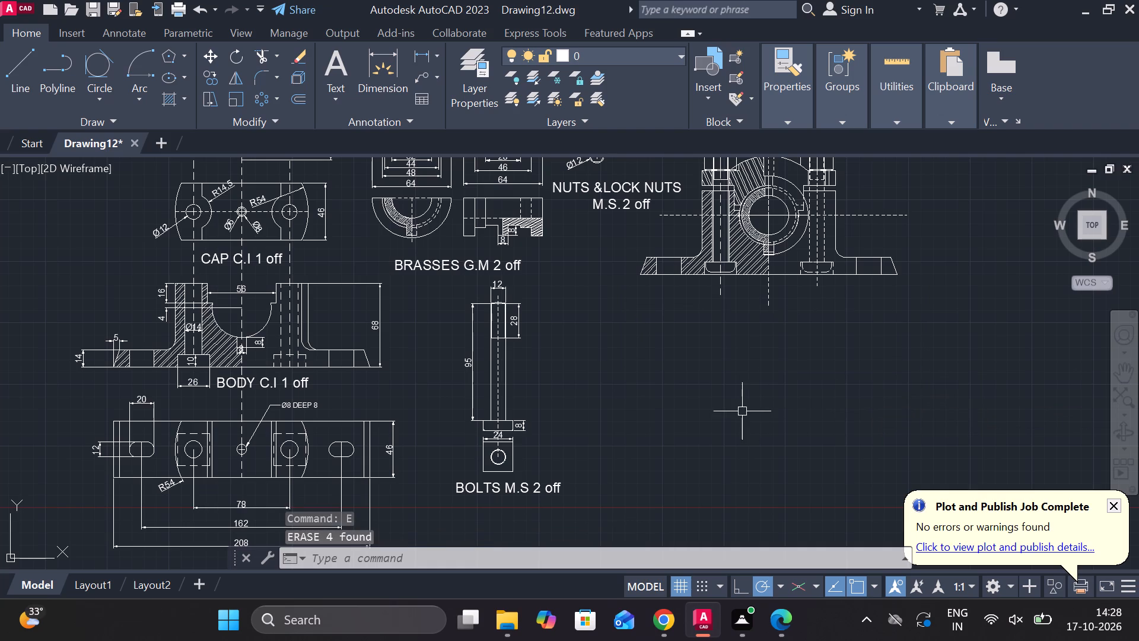
Copy the body's top view with its dimensions into the free space below the assembled front view.
middle_drag(745, 412, 938, 318)
middle_drag(514, 393, 525, 400)
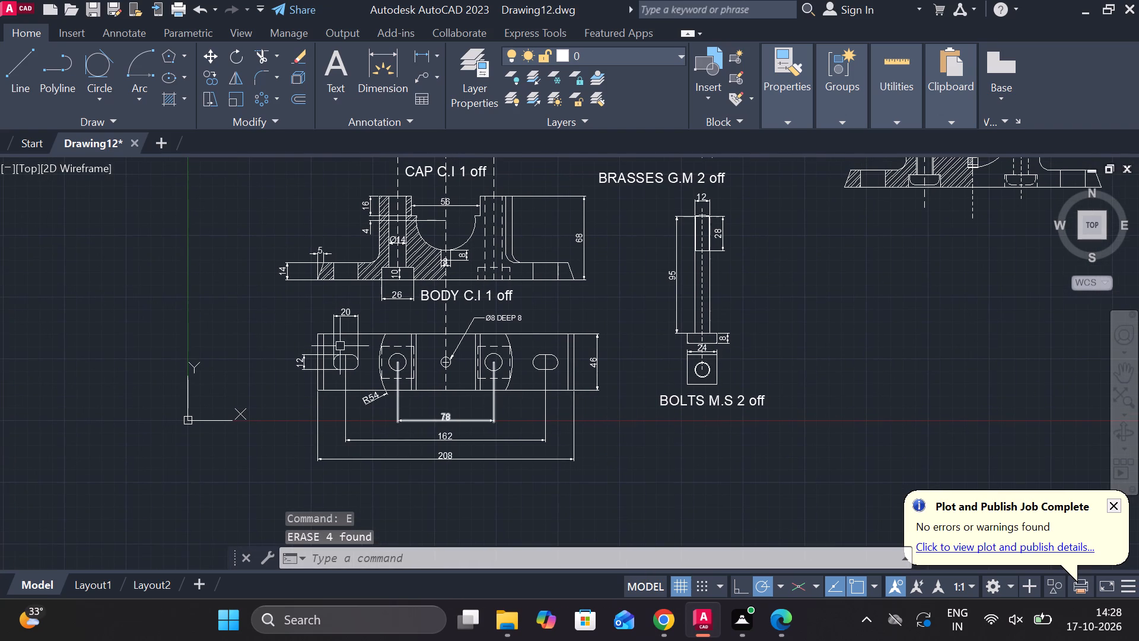
click(278, 319)
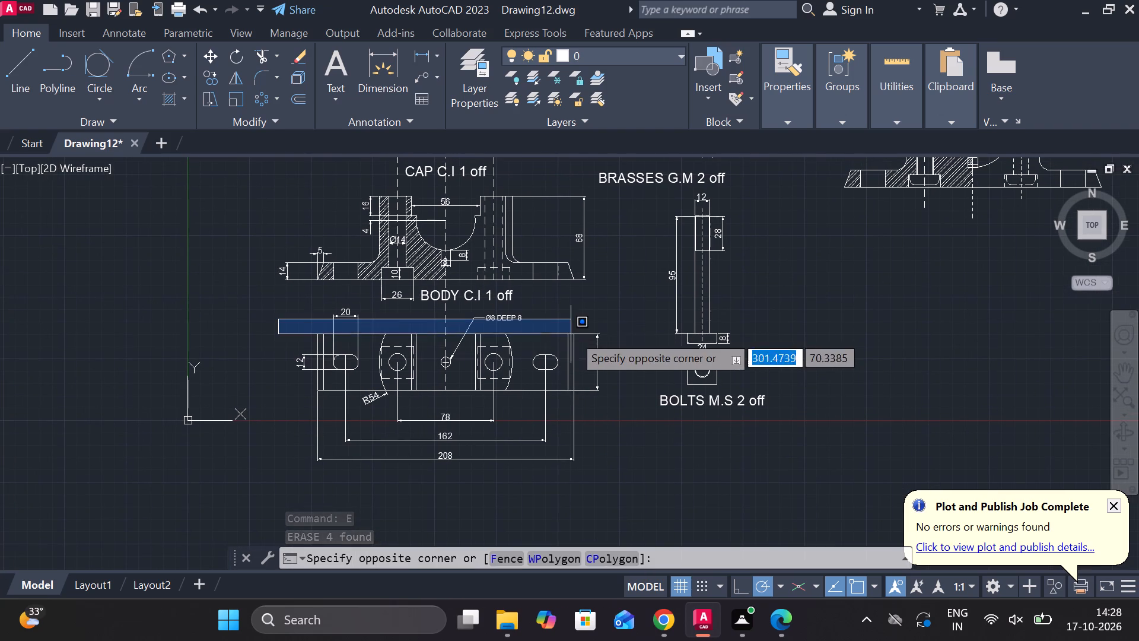
click(610, 467)
text(CO)
key(Return)
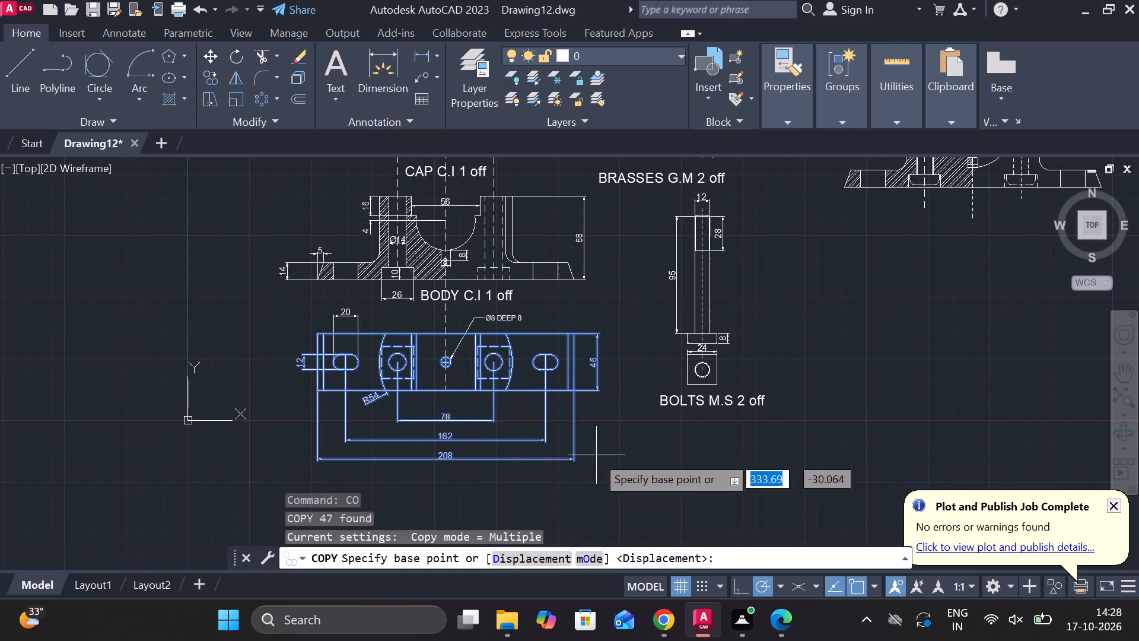
click(593, 452)
middle_drag(1015, 448, 692, 479)
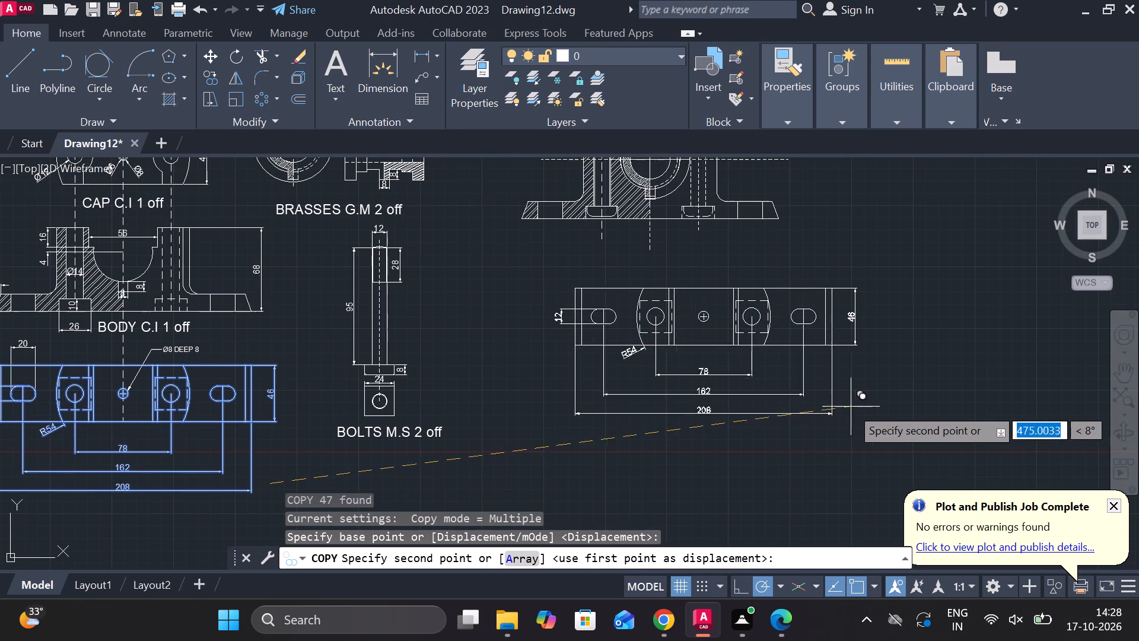
click(837, 430)
key(Escape)
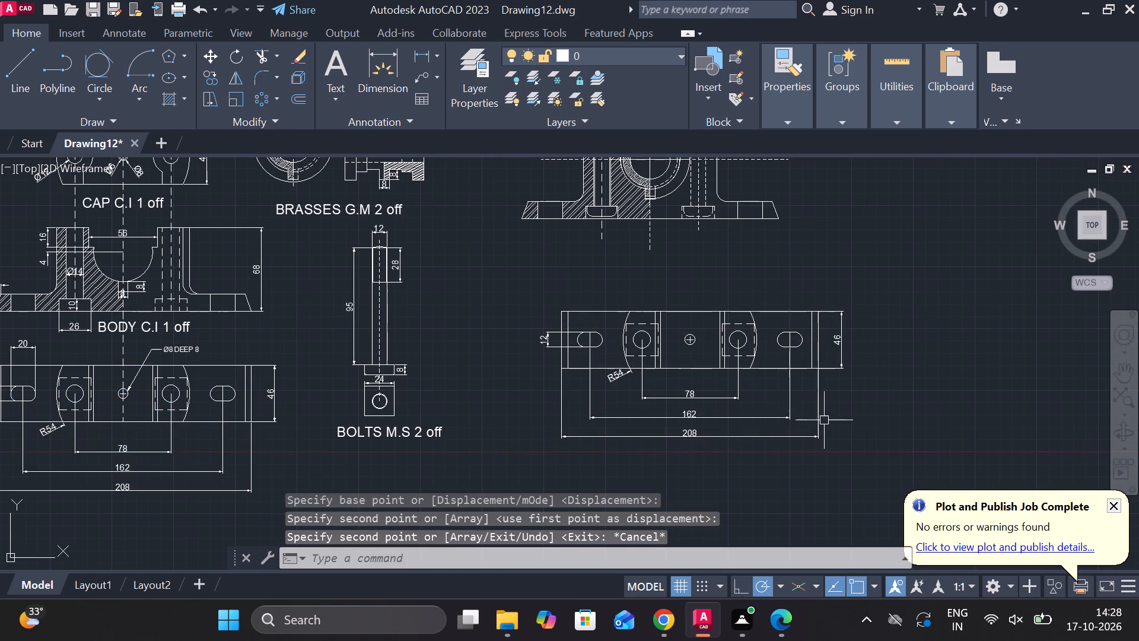
Erase the 208, 162, 78, R54 and slot-width 12 dimensions from the copied top view.
drag(828, 454, 819, 451)
click(687, 404)
text(E)
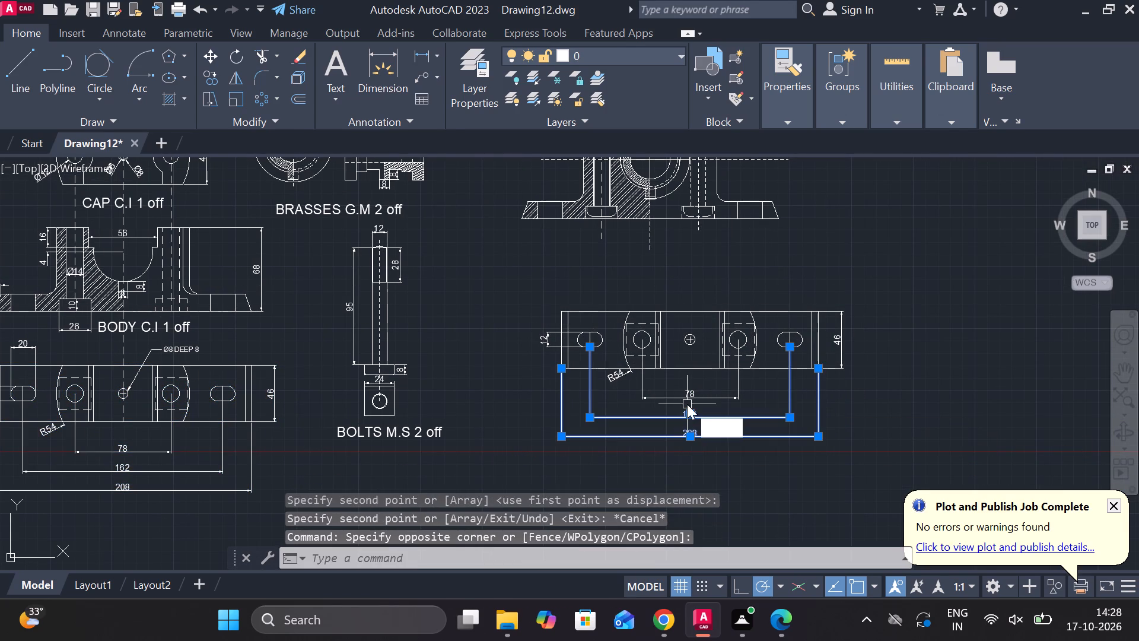
key(space)
click(618, 382)
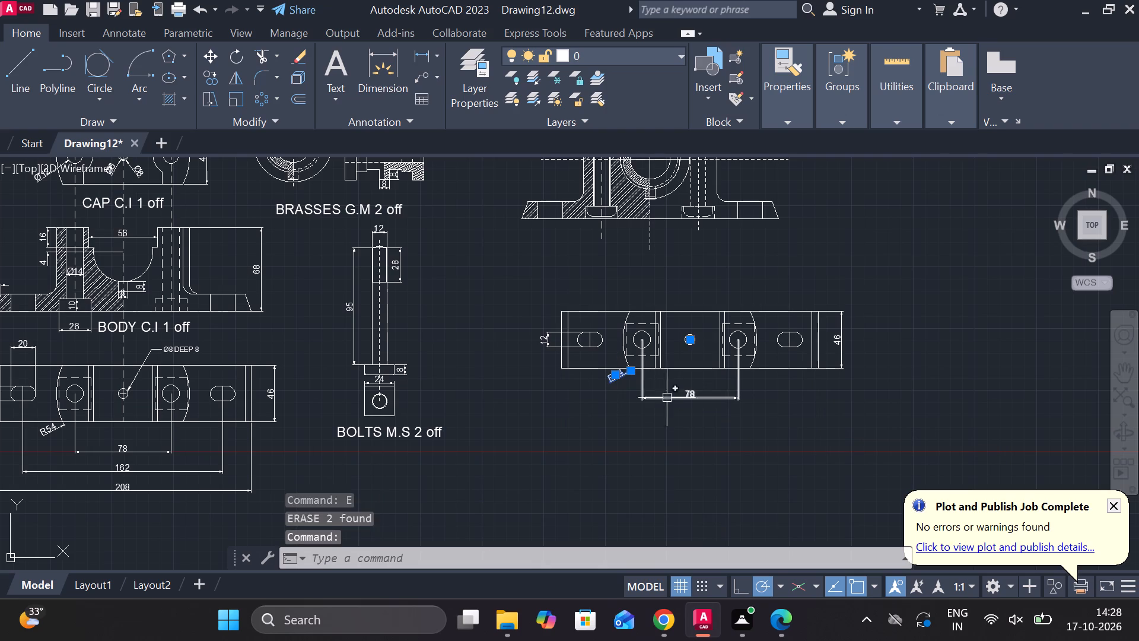
click(680, 399)
text(E)
key(space)
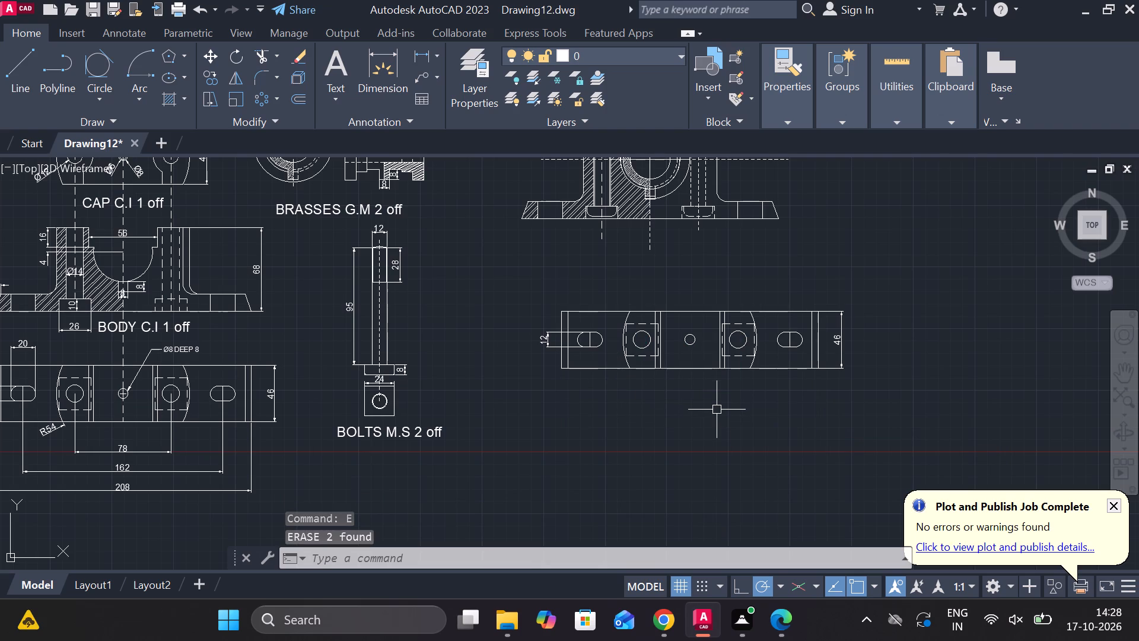
scroll(612, 386, up, 1)
middle_drag(639, 392, 545, 433)
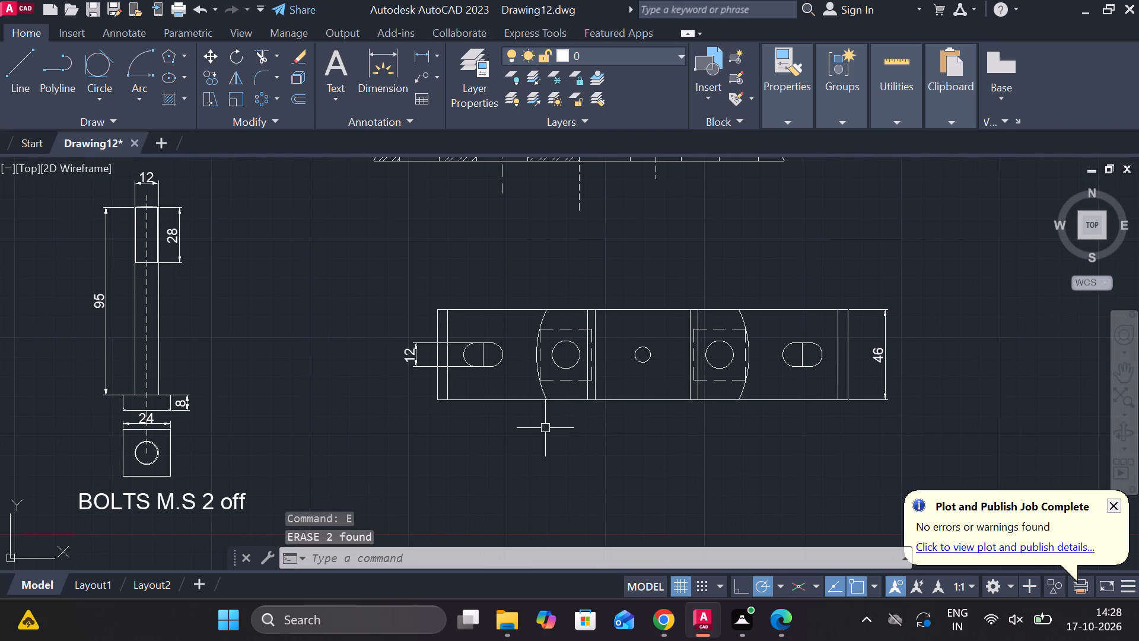
scroll(398, 379, up, 2)
click(421, 312)
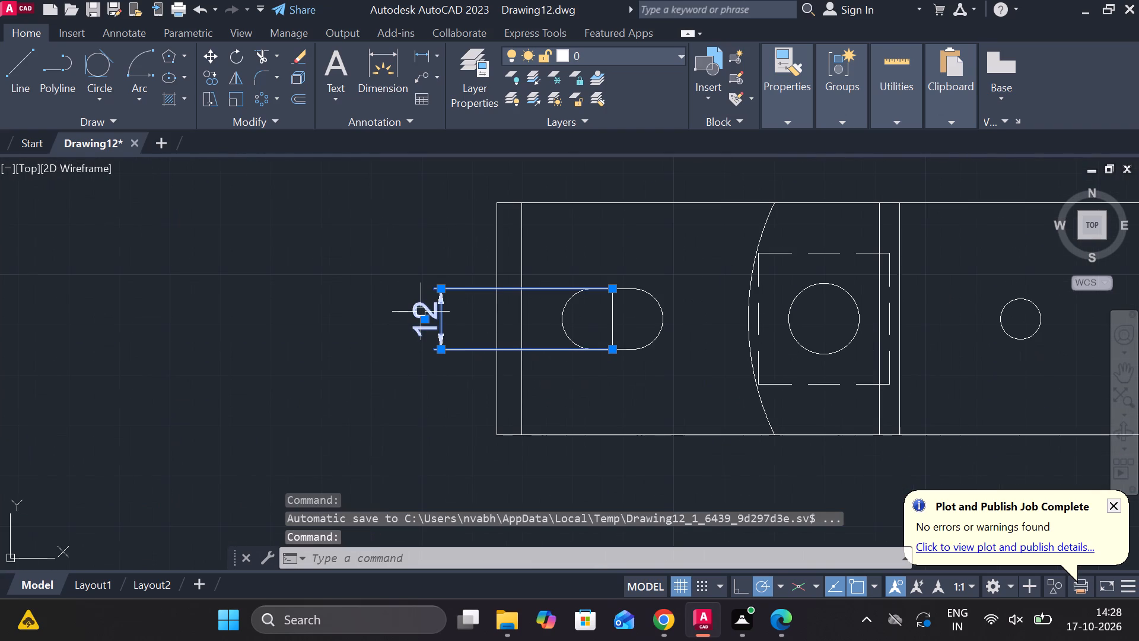
text(E)
key(space)
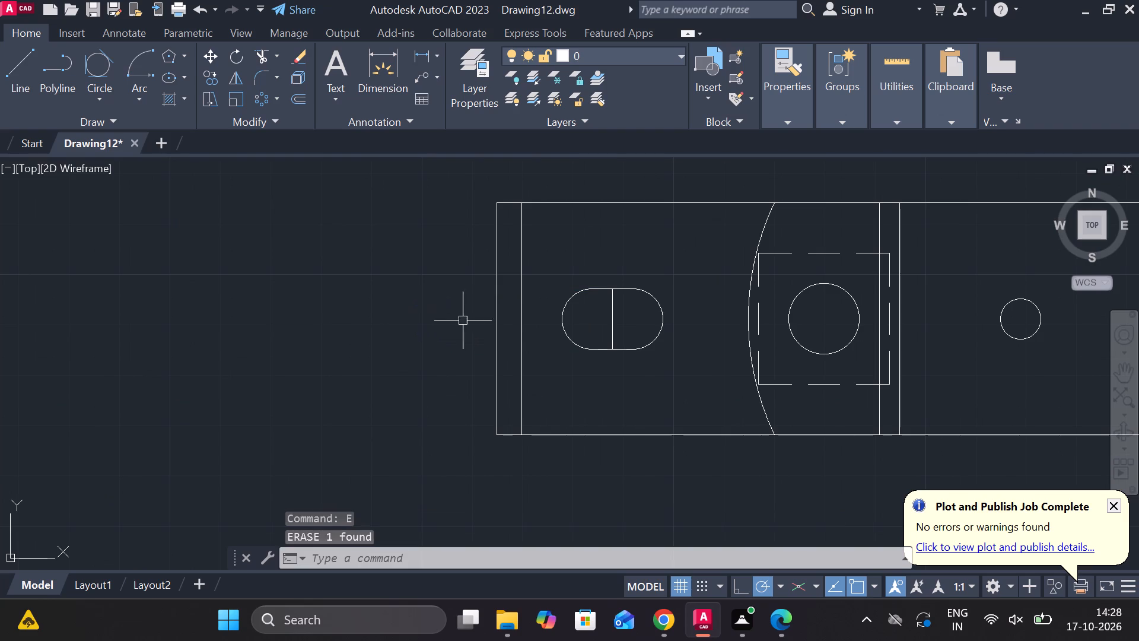
Erase the vertical line across the left slot of the copied top view.
click(611, 320)
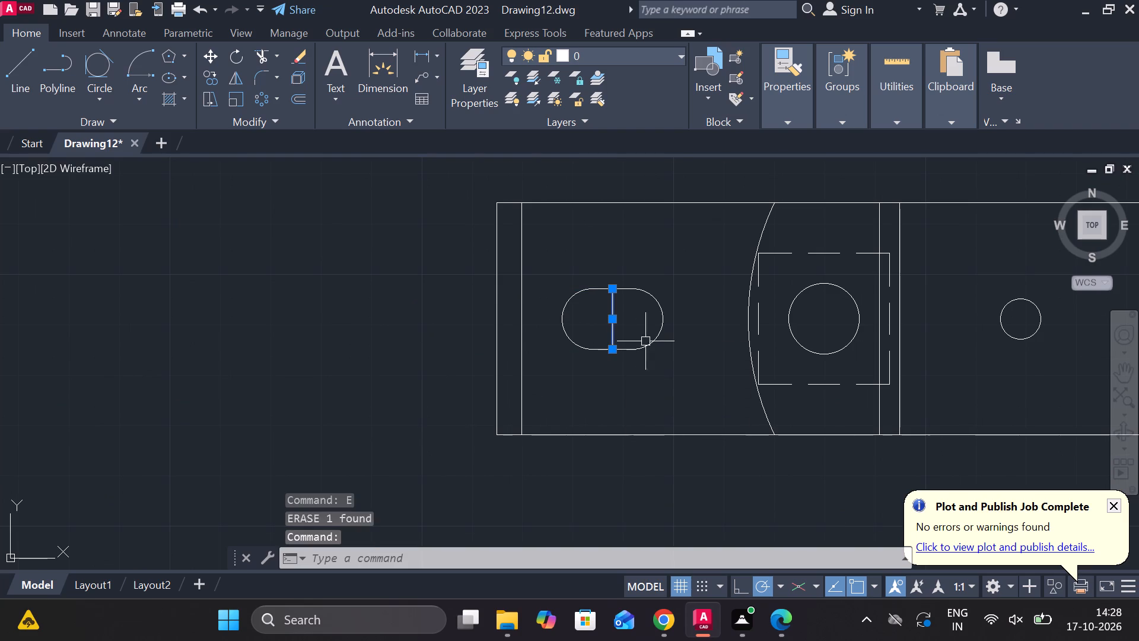
text(E)
key(space)
Erase the four dashed lines of the hidden square around the left bolt hole in the copied top view.
middle_drag(641, 344, 467, 346)
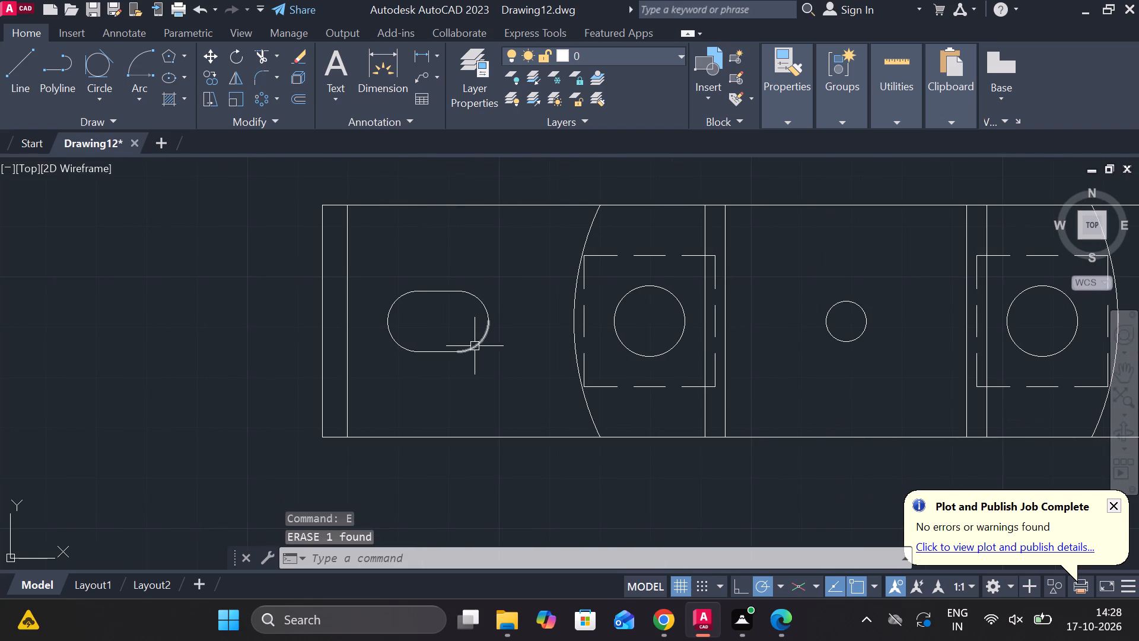
click(651, 258)
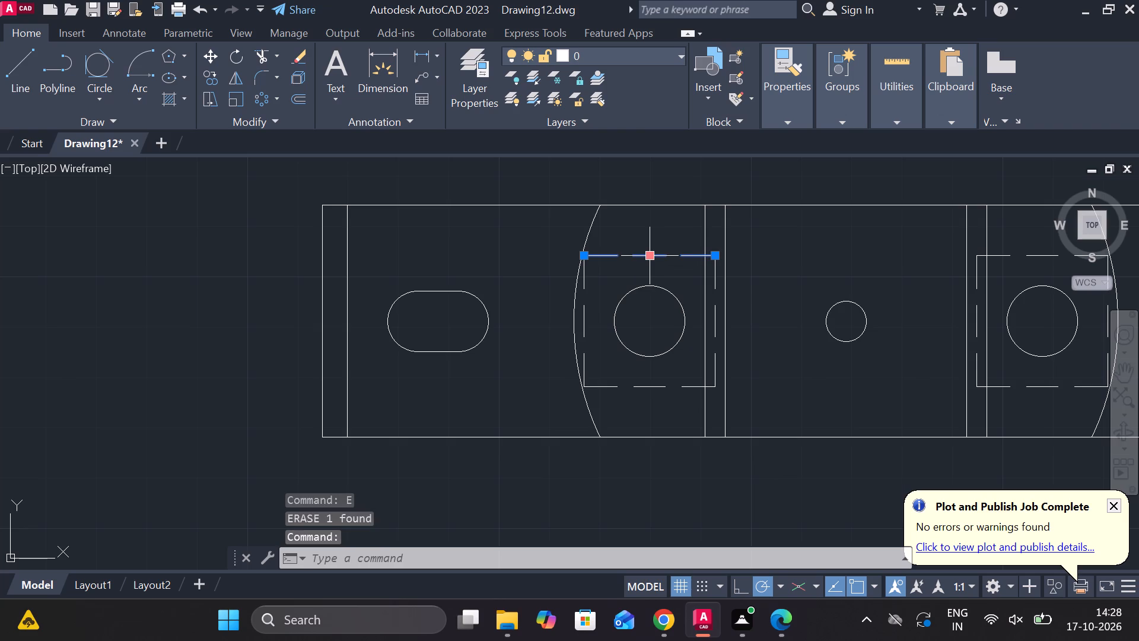
key(Escape)
click(651, 258)
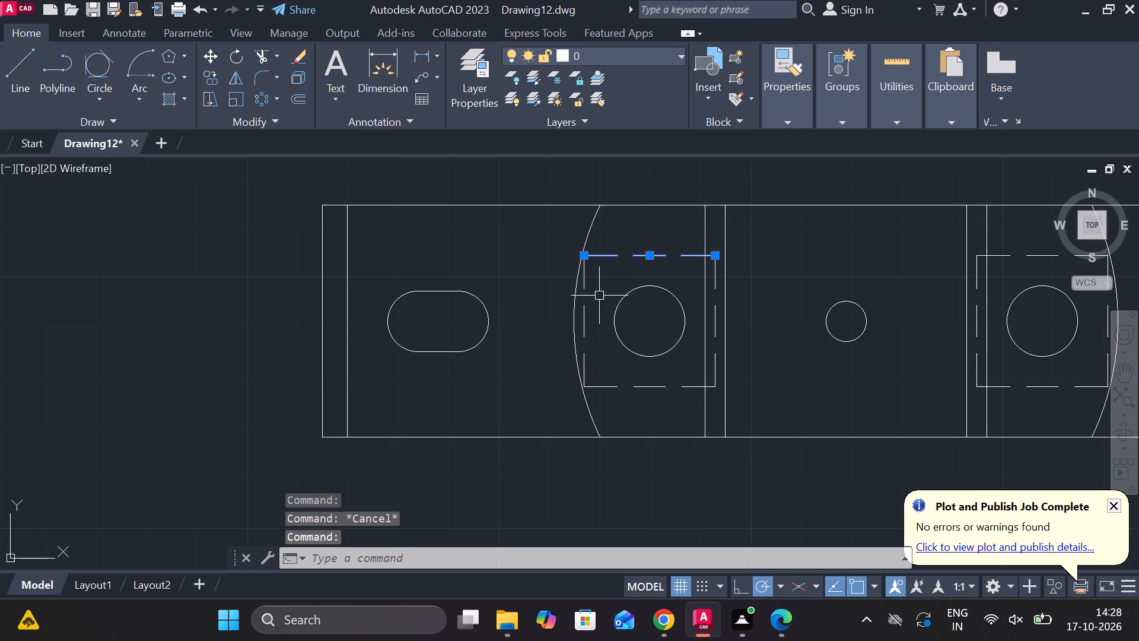
click(586, 312)
click(642, 391)
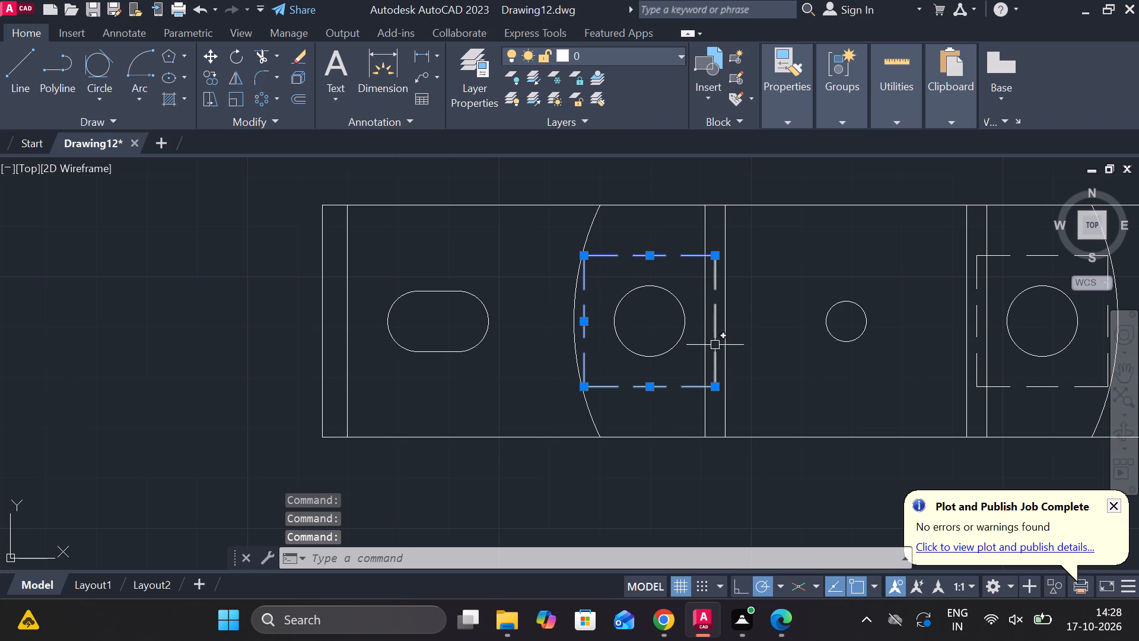
click(715, 344)
text(E)
key(space)
Erase the four dashed lines of the hidden square around the right bolt hole in the copied top view.
middle_drag(772, 353, 508, 390)
click(766, 295)
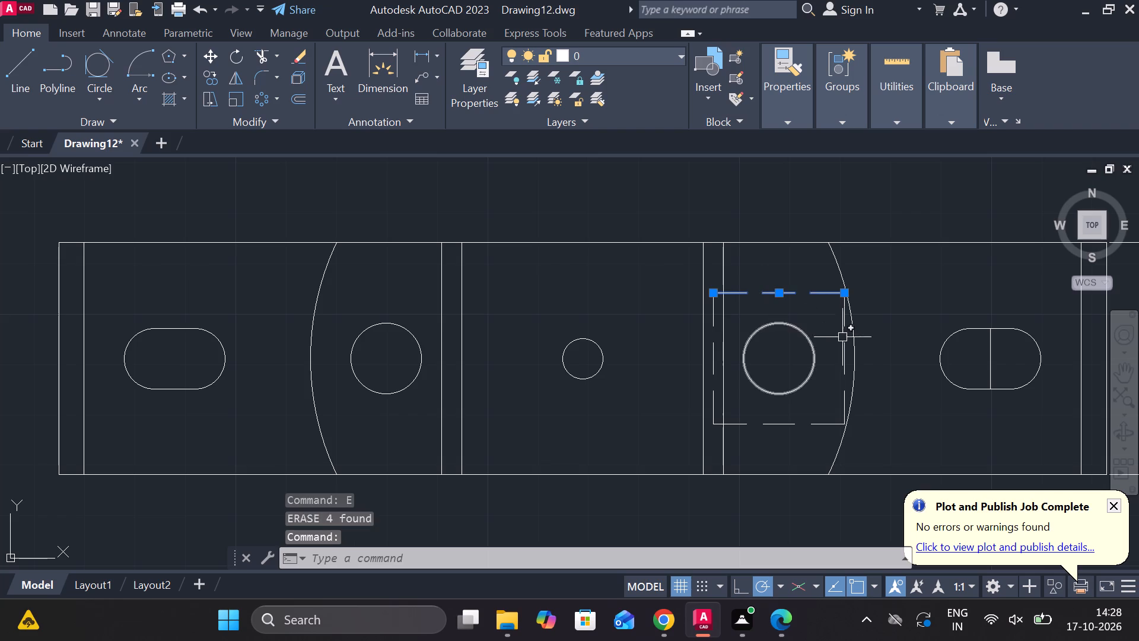
click(845, 326)
click(712, 355)
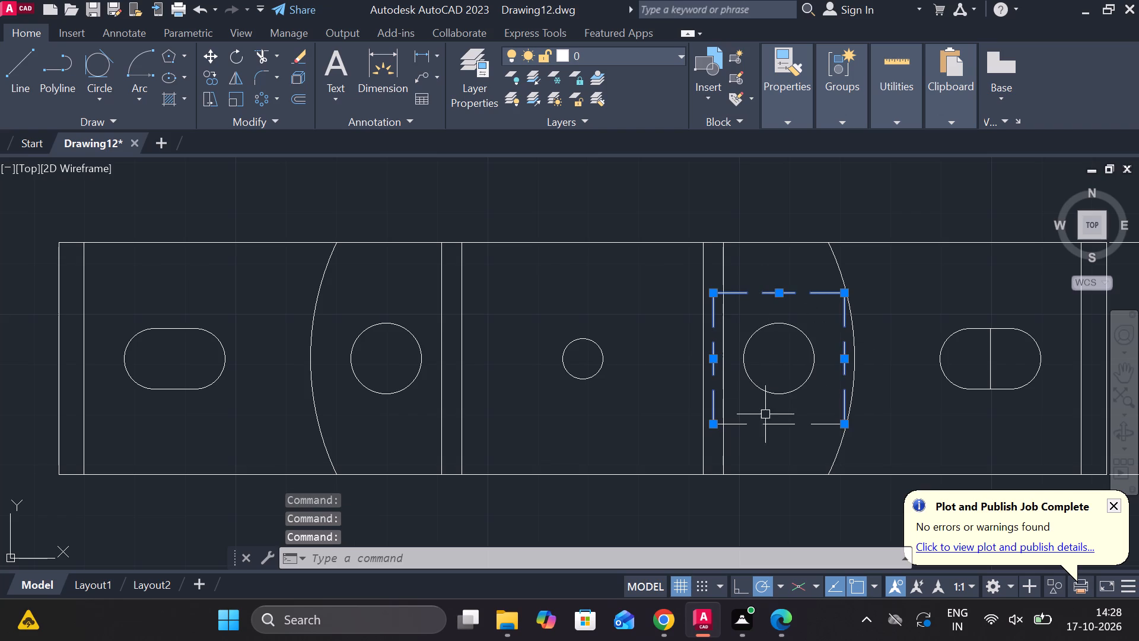
click(777, 421)
text(E)
key(space)
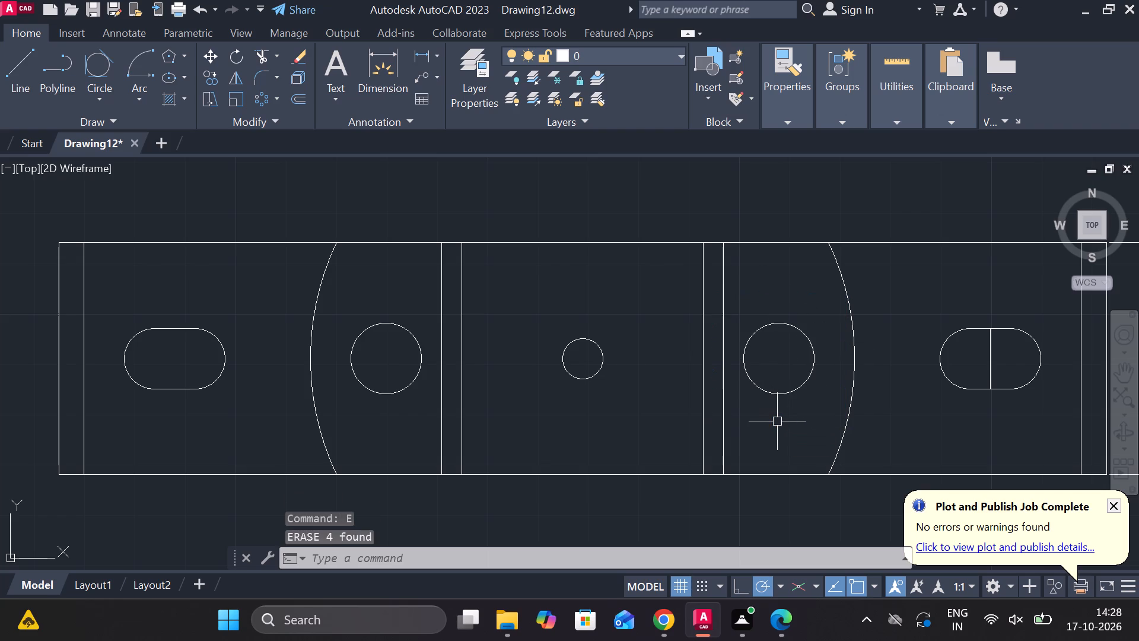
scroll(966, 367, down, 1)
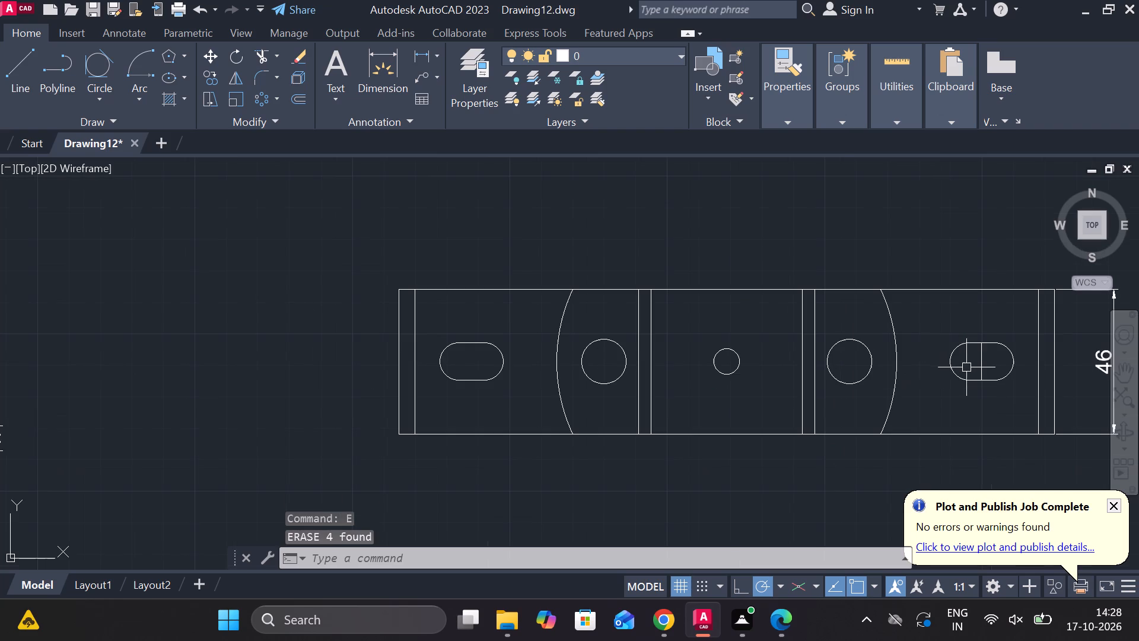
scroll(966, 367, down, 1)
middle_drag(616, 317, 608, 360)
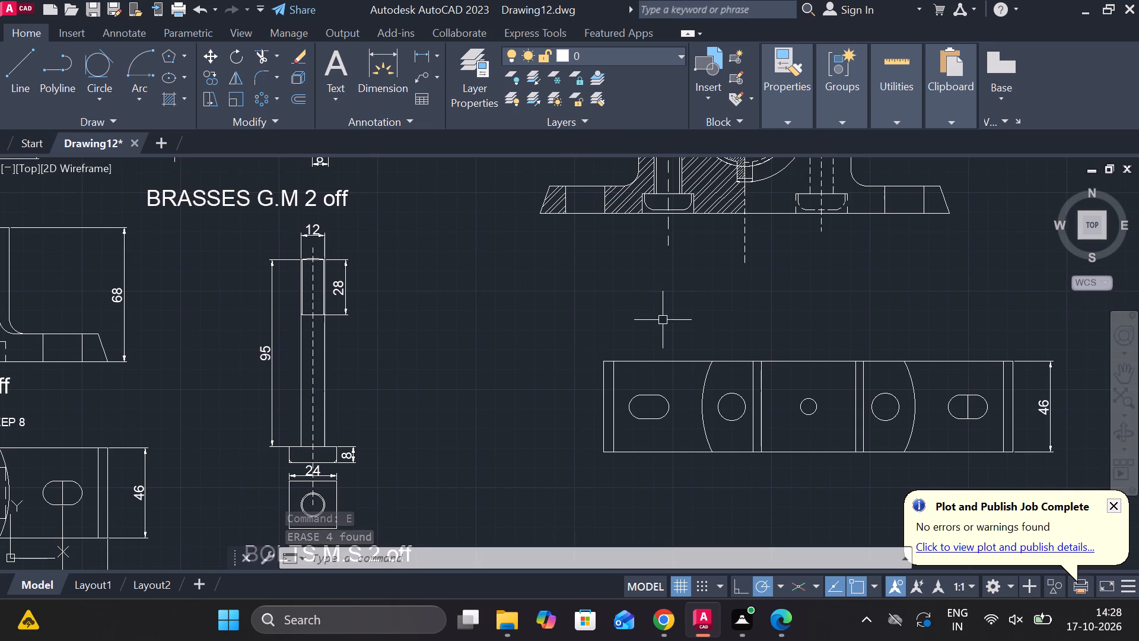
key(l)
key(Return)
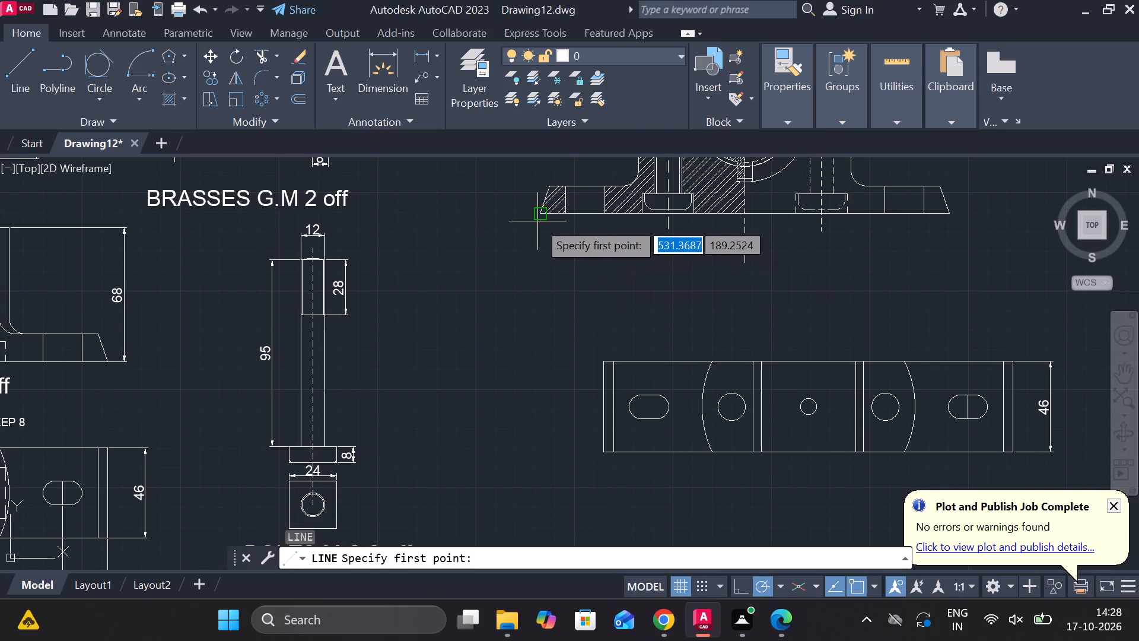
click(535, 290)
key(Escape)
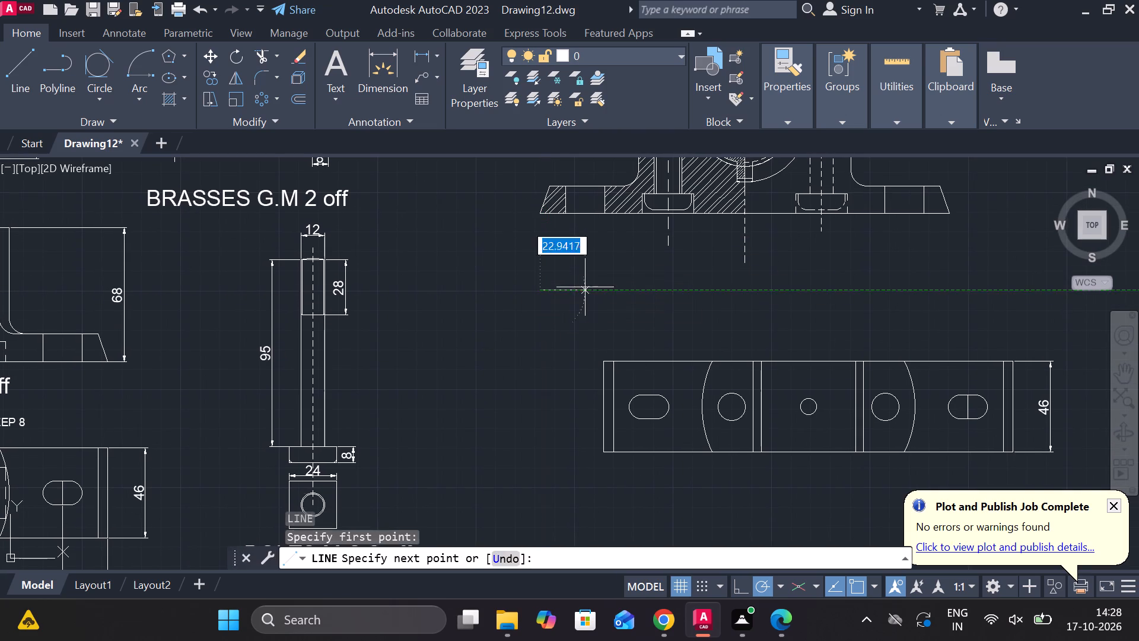
Draw a vertical guide line downward from the bottom-left corner of the assembled front view's base.
key(l)
key(Return)
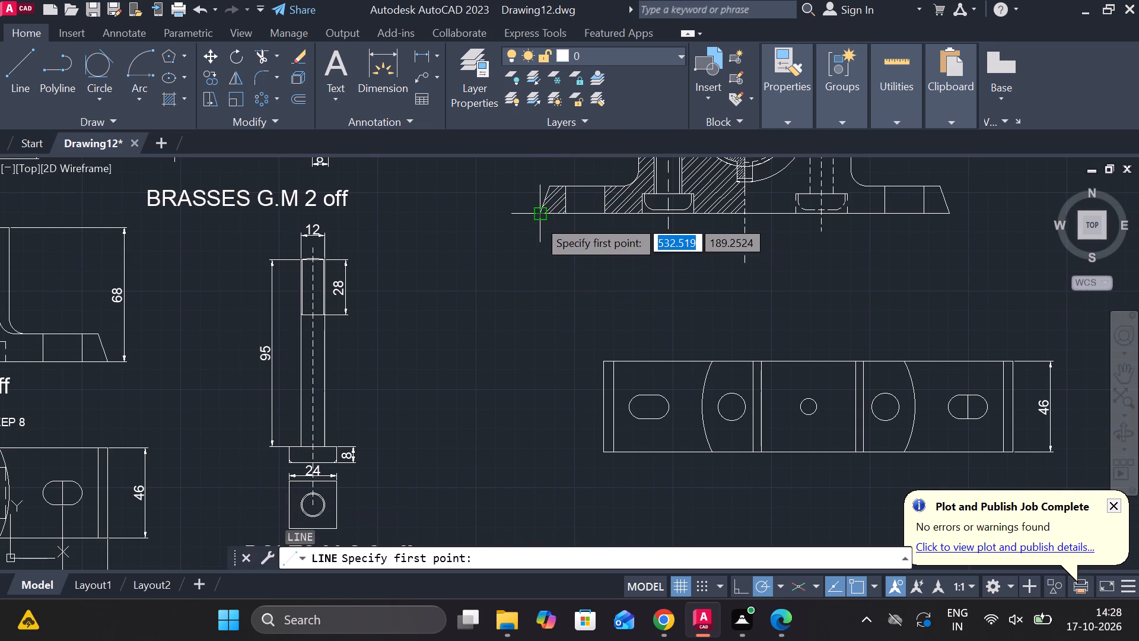
click(537, 219)
click(553, 309)
key(Escape)
Erase the 46 dimension from the copied top view.
middle_drag(578, 333, 514, 315)
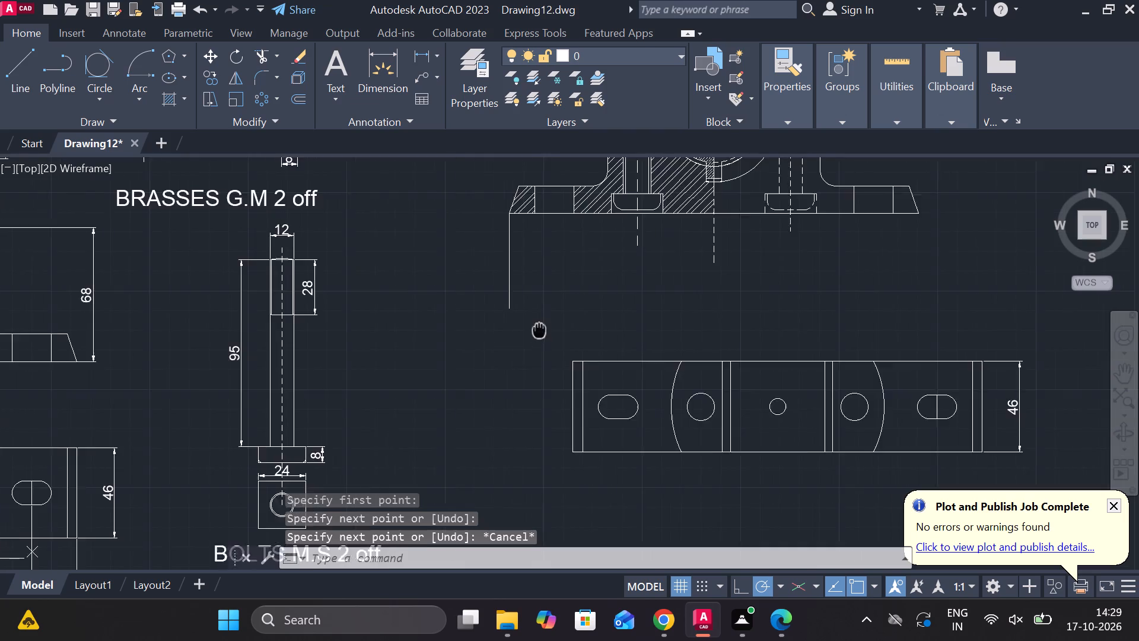
middle_drag(514, 315, 483, 291)
click(954, 368)
text(E)
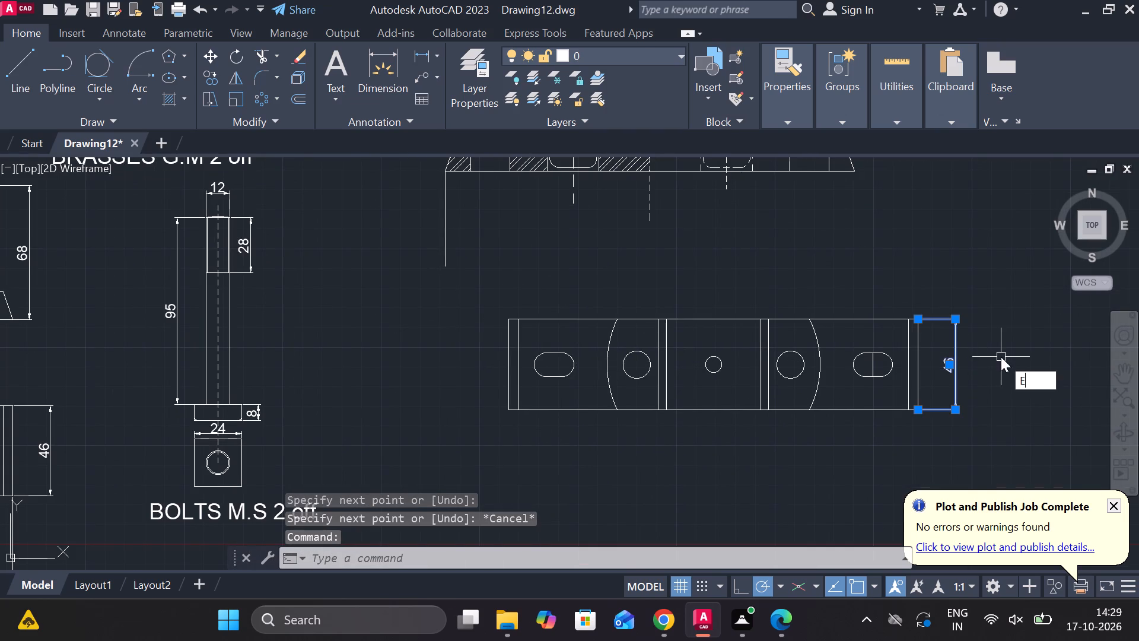
key(space)
Move the copied top view so its upper-left corner sits on the lower end of the vertical guide line.
drag(464, 292, 491, 296)
click(987, 429)
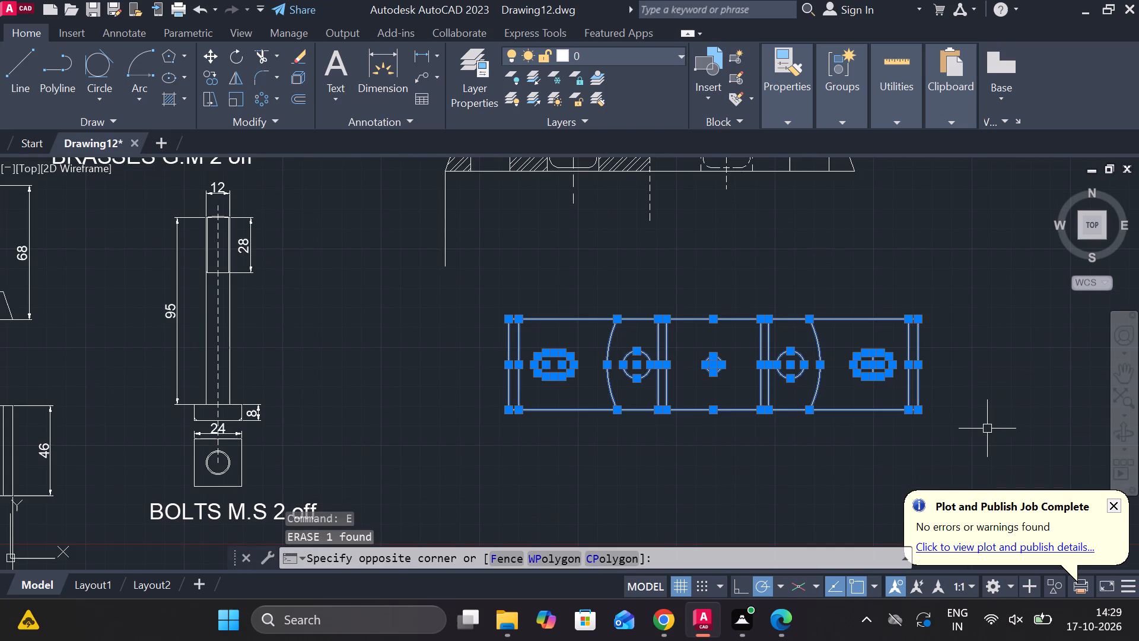
key(m)
key(Return)
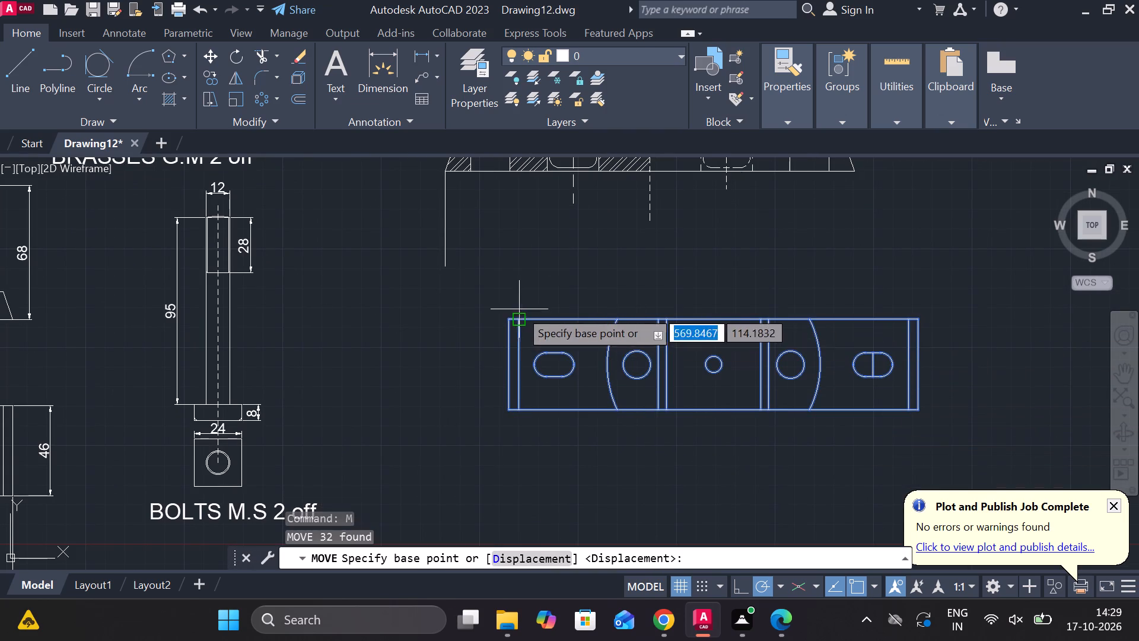
click(506, 313)
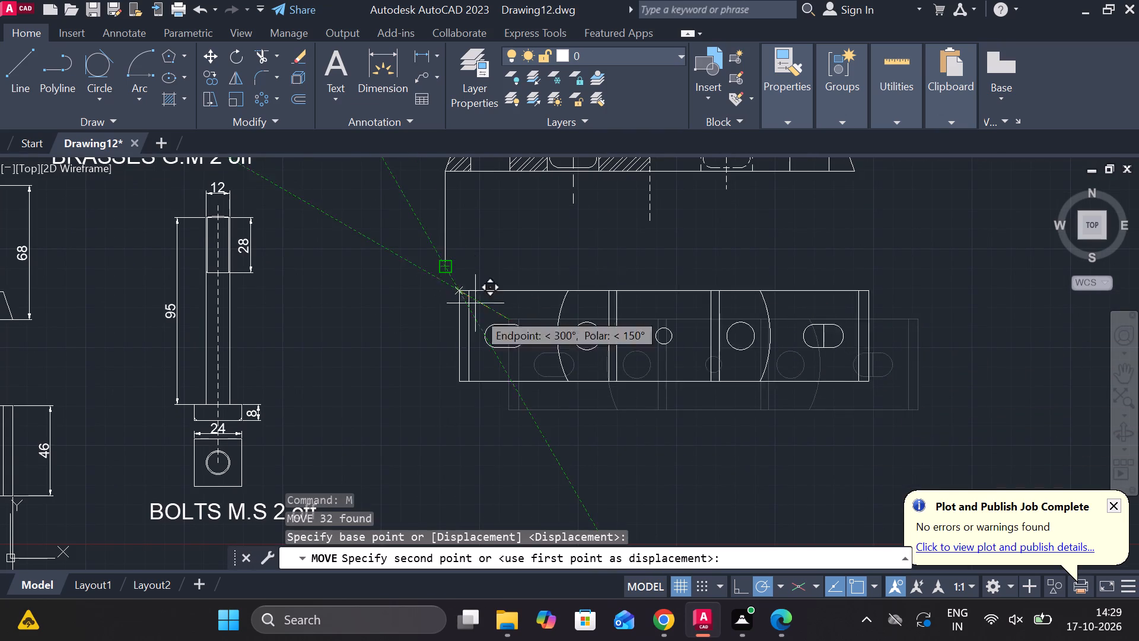
middle_drag(485, 351, 488, 410)
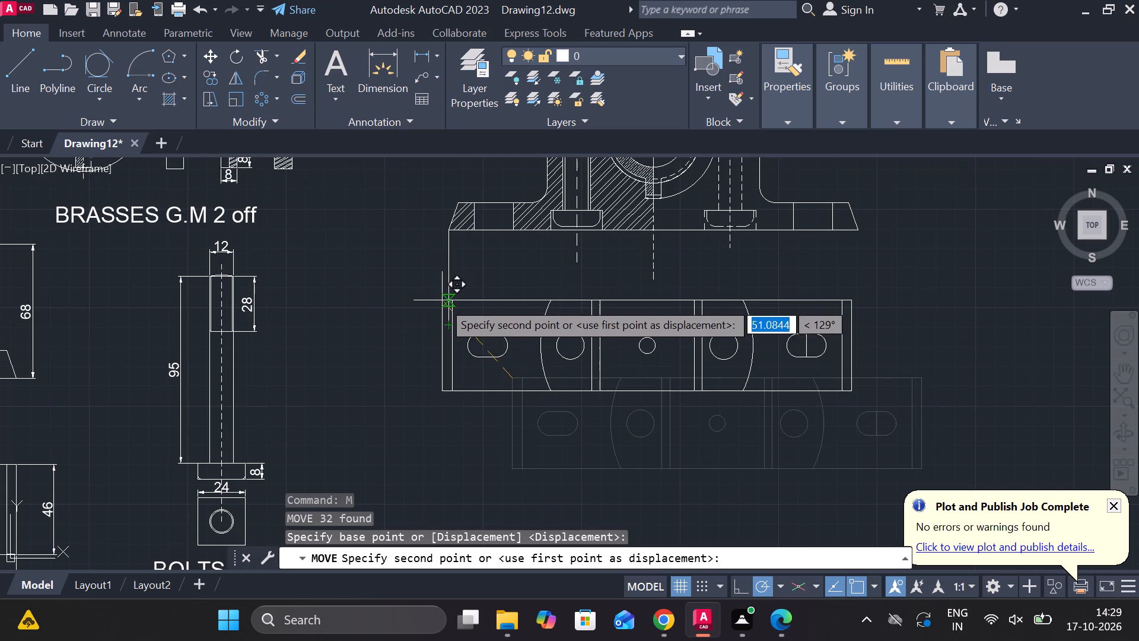
click(444, 325)
key(Escape)
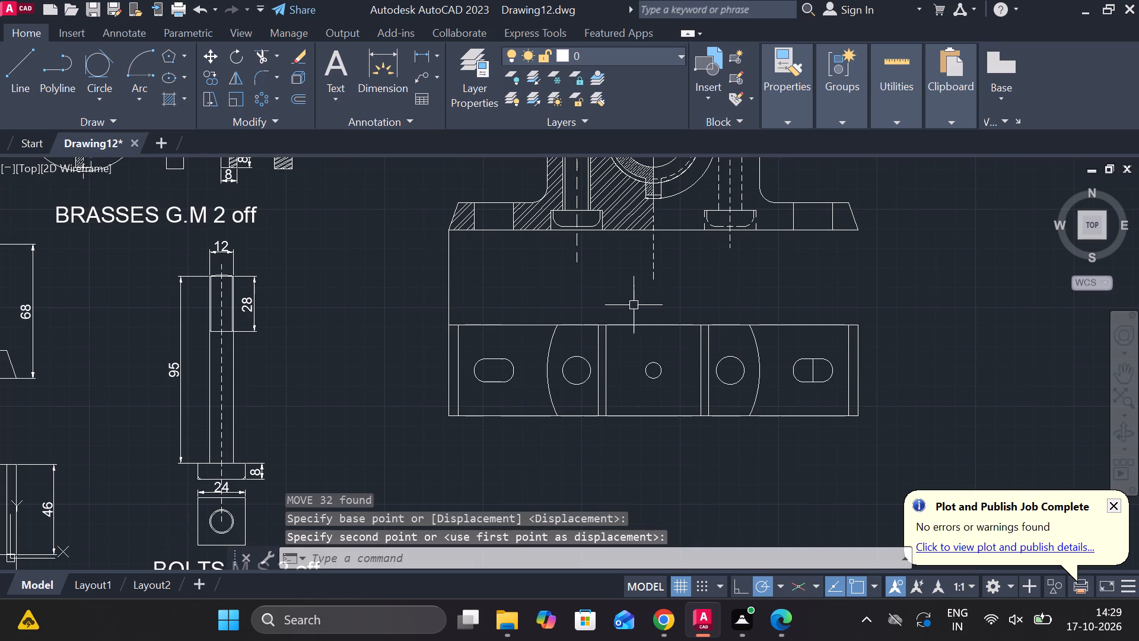
Erase the vertical guide line between the front view and the top view.
click(446, 277)
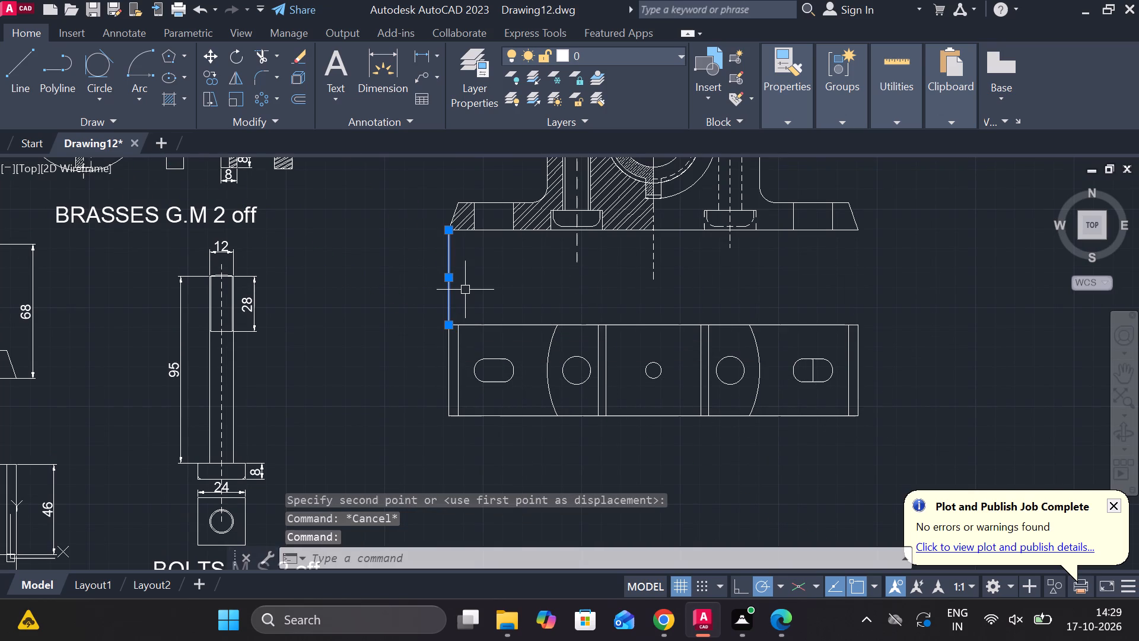
key(e)
key(space)
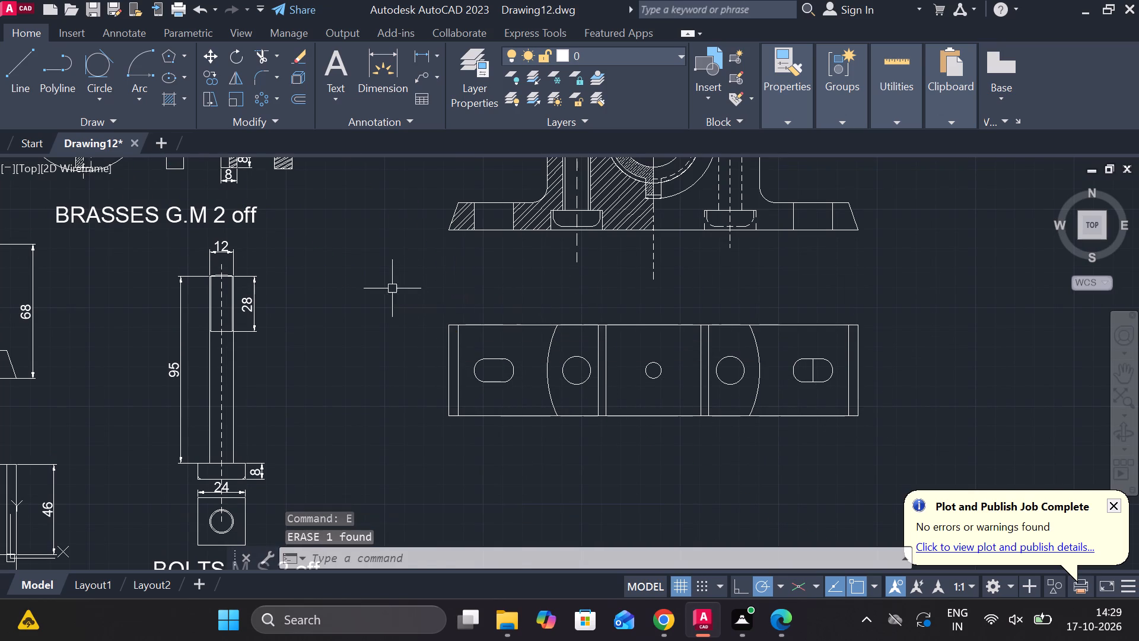
Move the whole copied top view straight up, closer to the assembled front view.
click(392, 288)
click(903, 469)
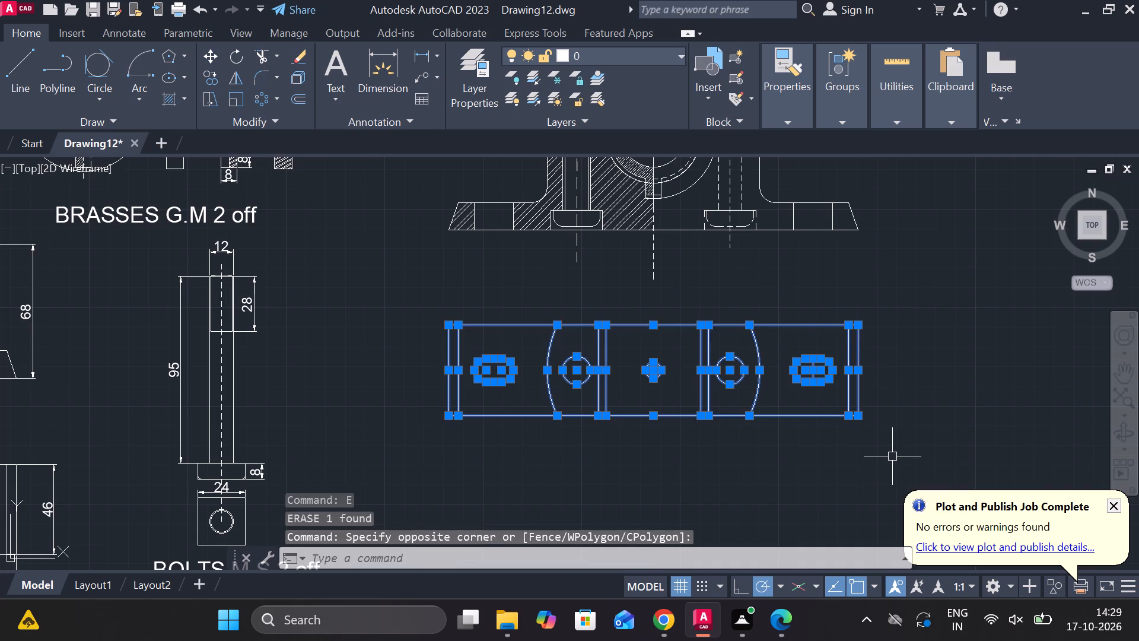
key(m)
key(Return)
click(888, 454)
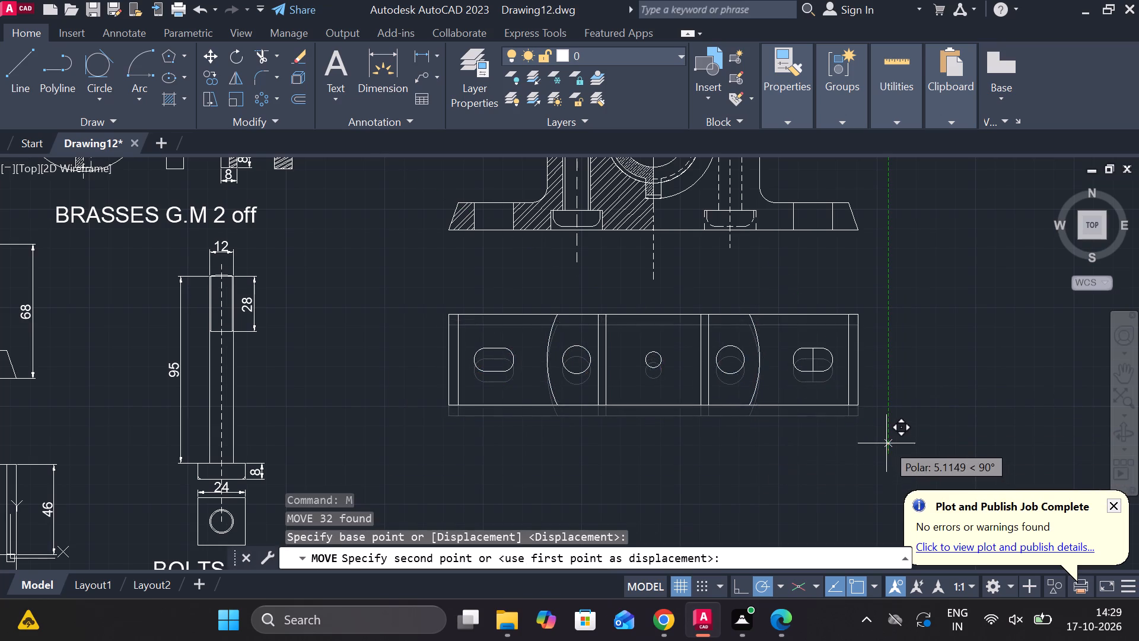
click(886, 421)
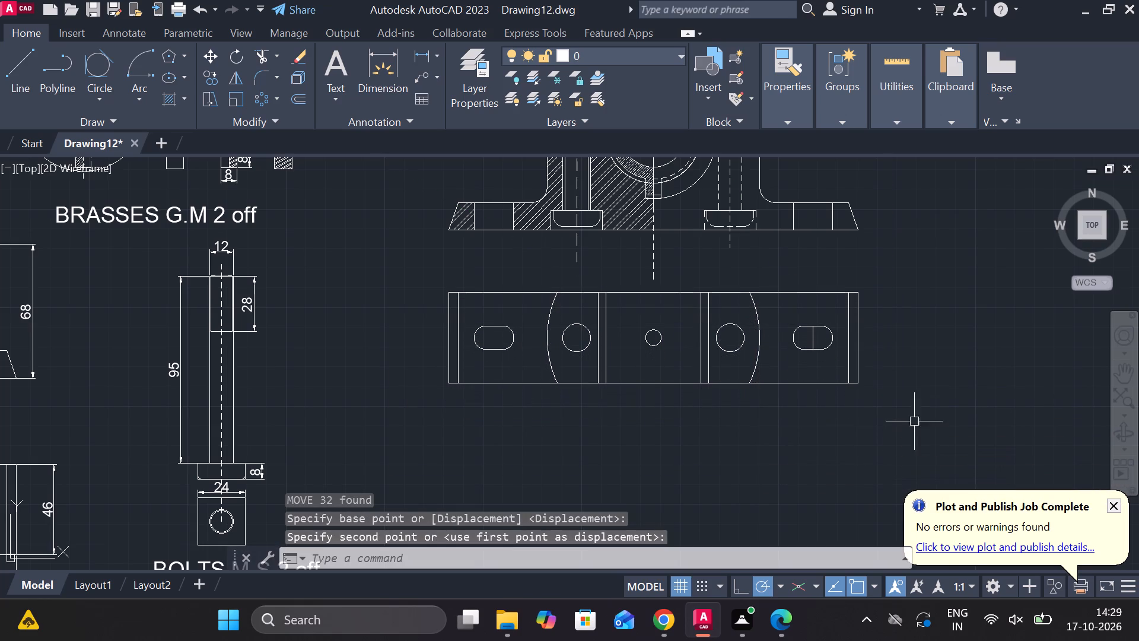
Draw a six-sided inscribed polygon centred in the left bolt hole of the top view, with its radius reaching the circle.
scroll(925, 395, down, 1)
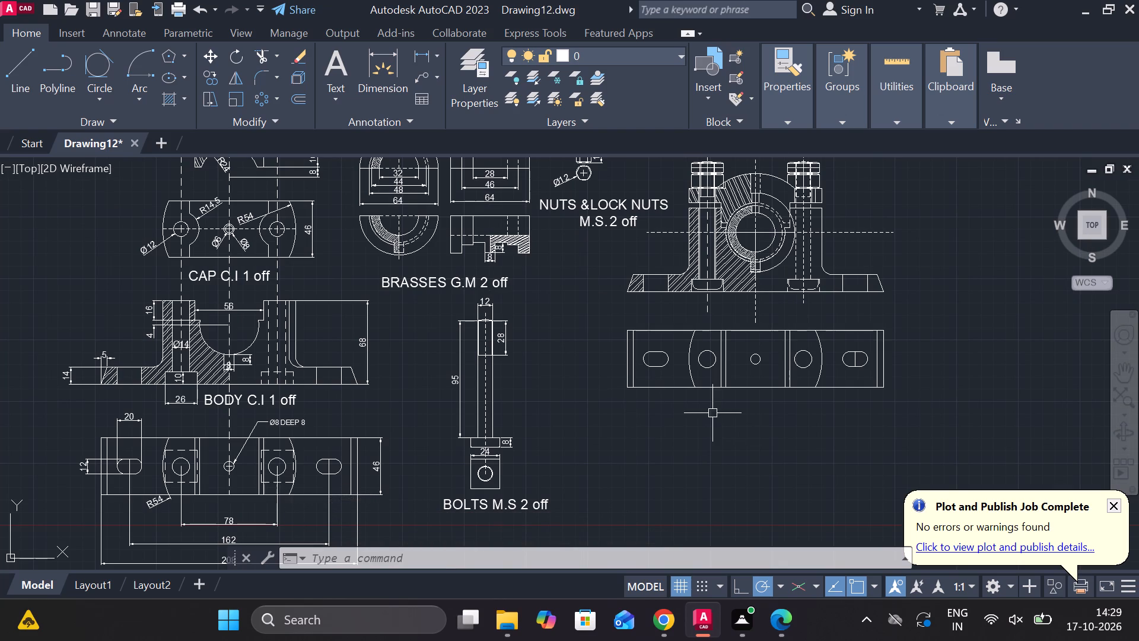
scroll(712, 411, up, 1)
middle_drag(687, 411, 645, 426)
middle_drag(650, 415, 574, 480)
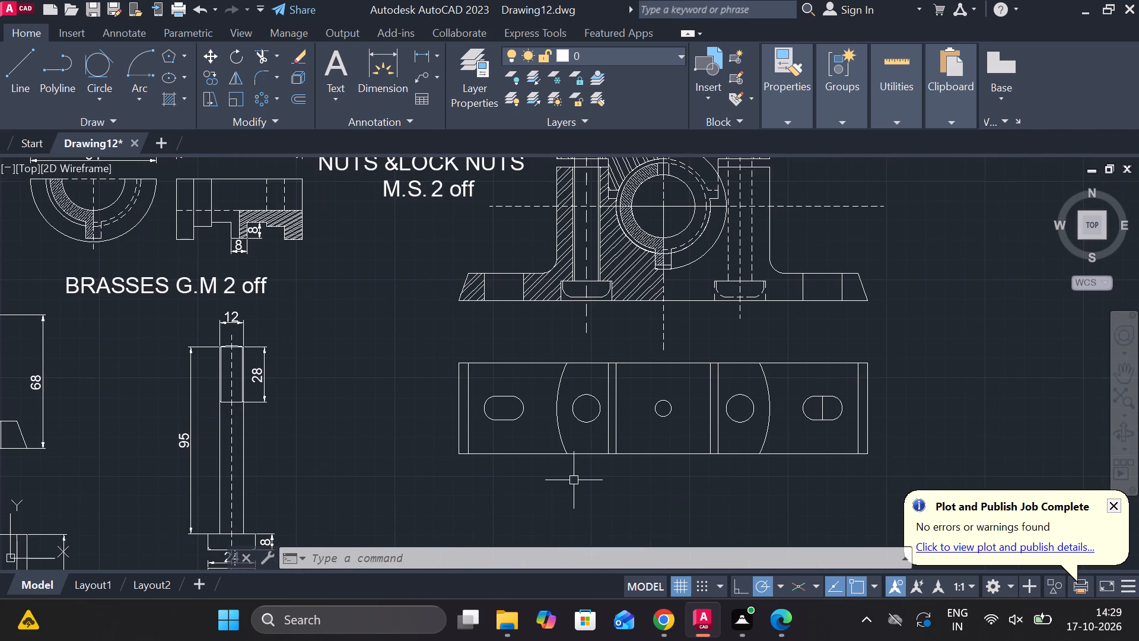
scroll(574, 480, up, 1)
middle_drag(594, 460, 576, 499)
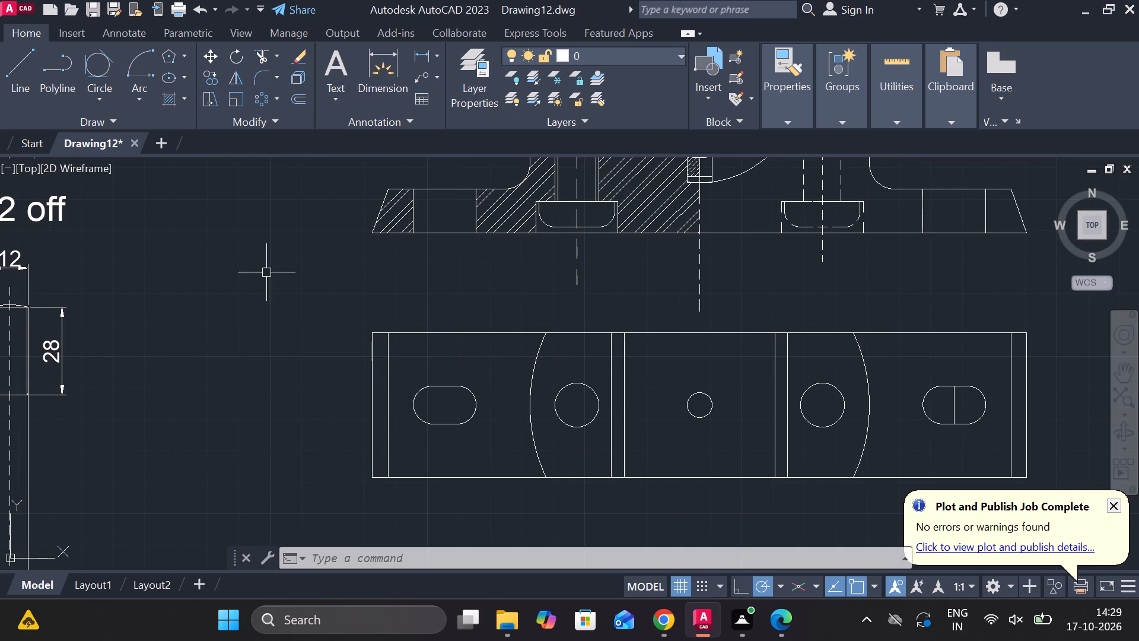
click(163, 54)
scroll(569, 398, up, 1)
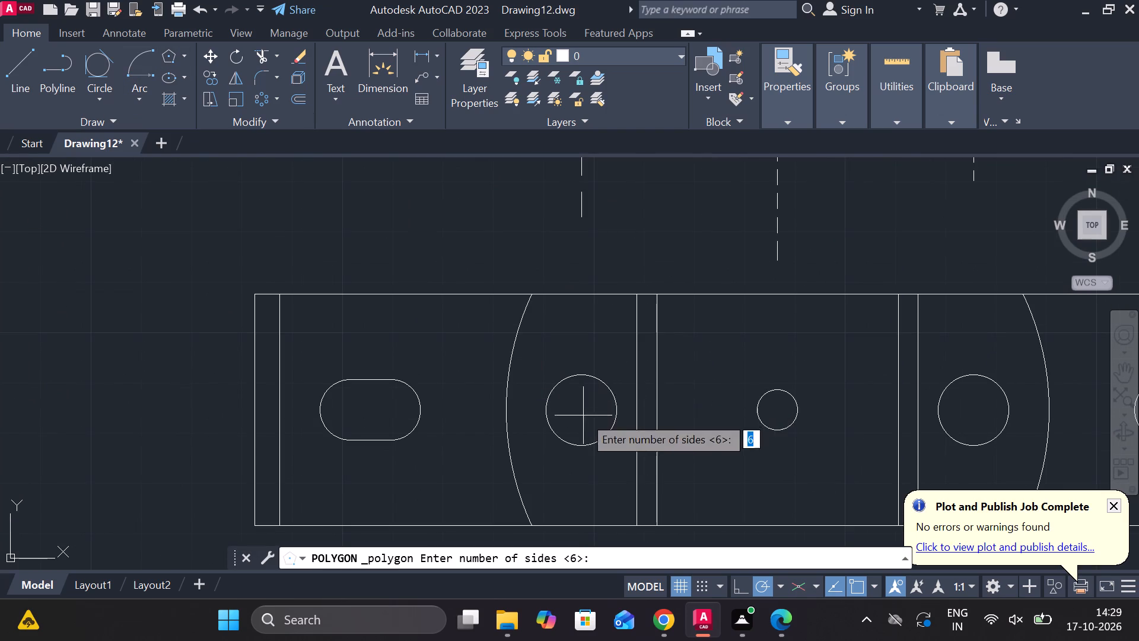
key(Return)
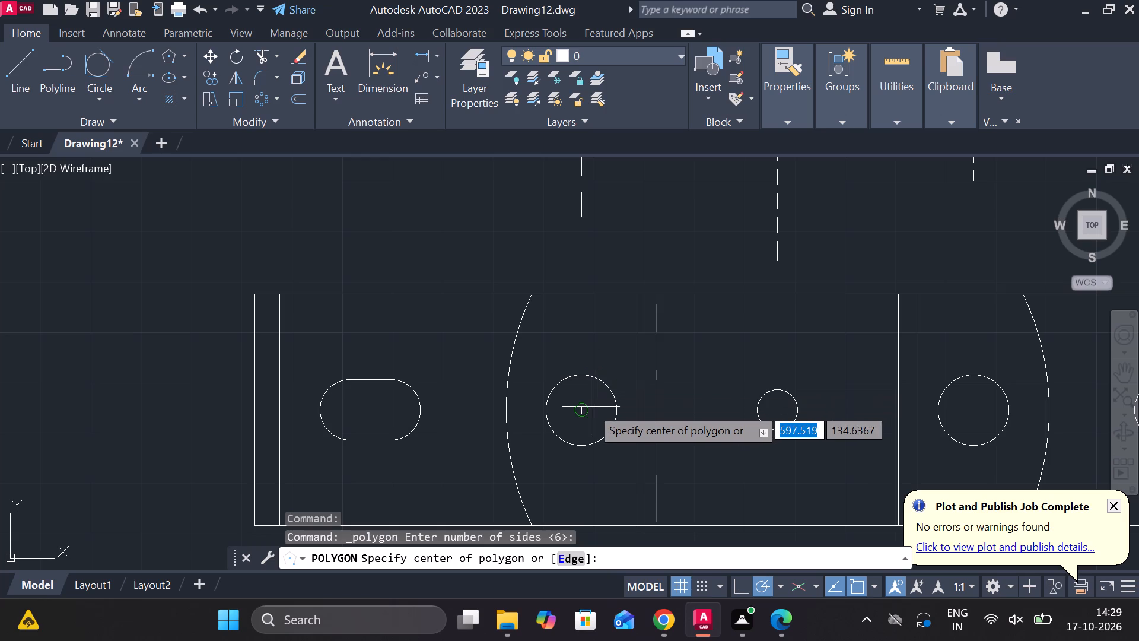
click(589, 408)
drag(620, 450, 589, 408)
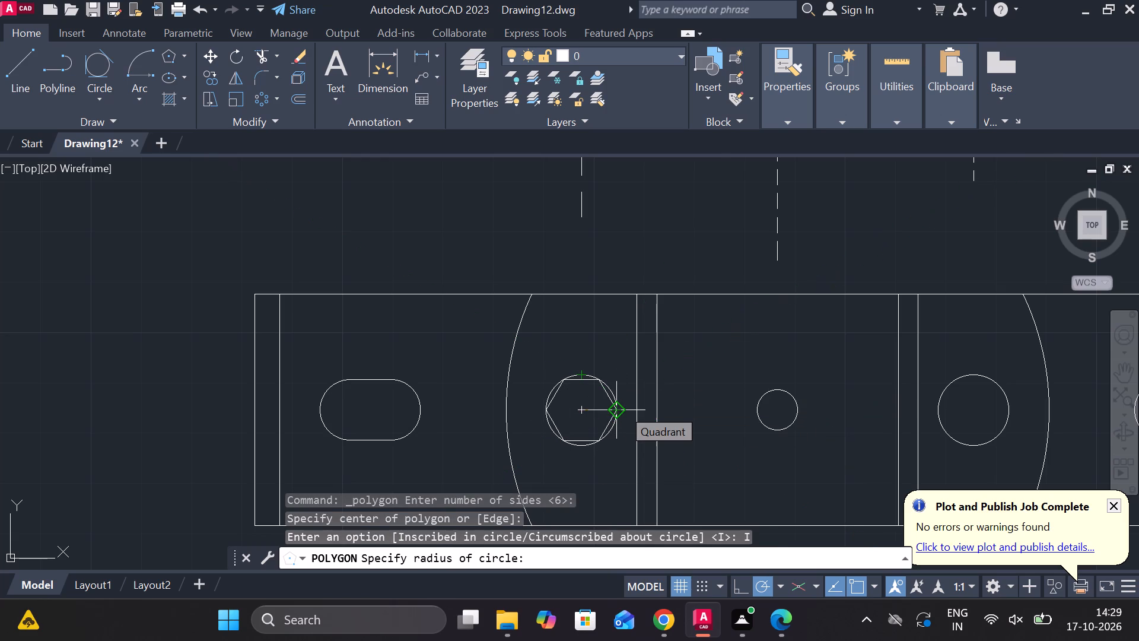
click(622, 408)
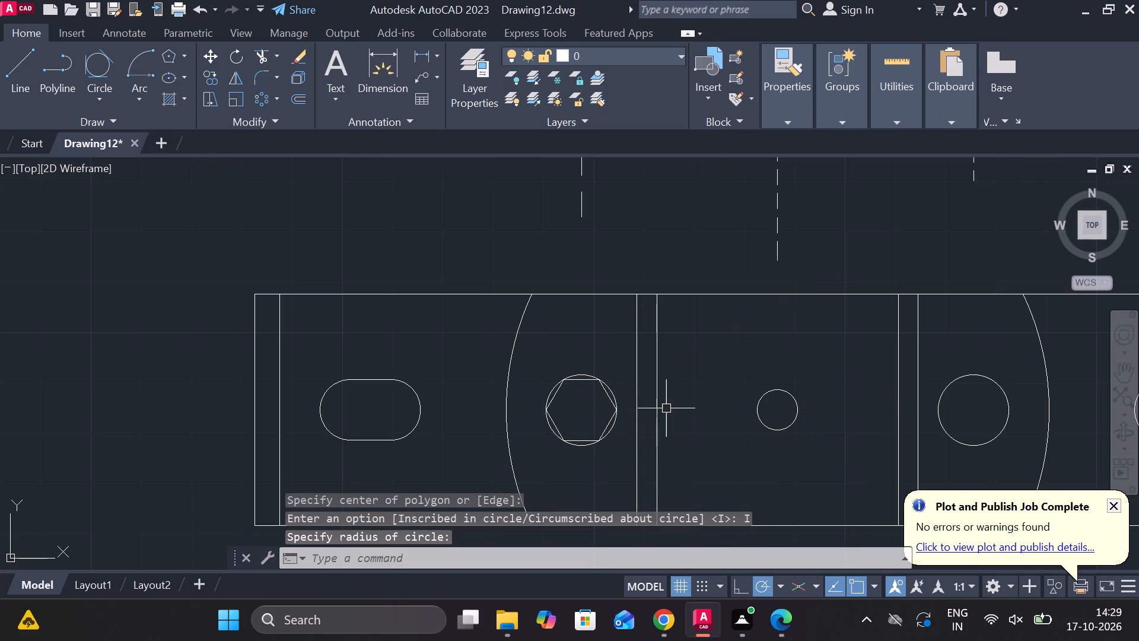
Erase the two pairs of full-height vertical lines between the bolt holes in the copied top view.
middle_click(644, 405)
scroll(644, 405, down, 1)
middle_drag(645, 402, 492, 392)
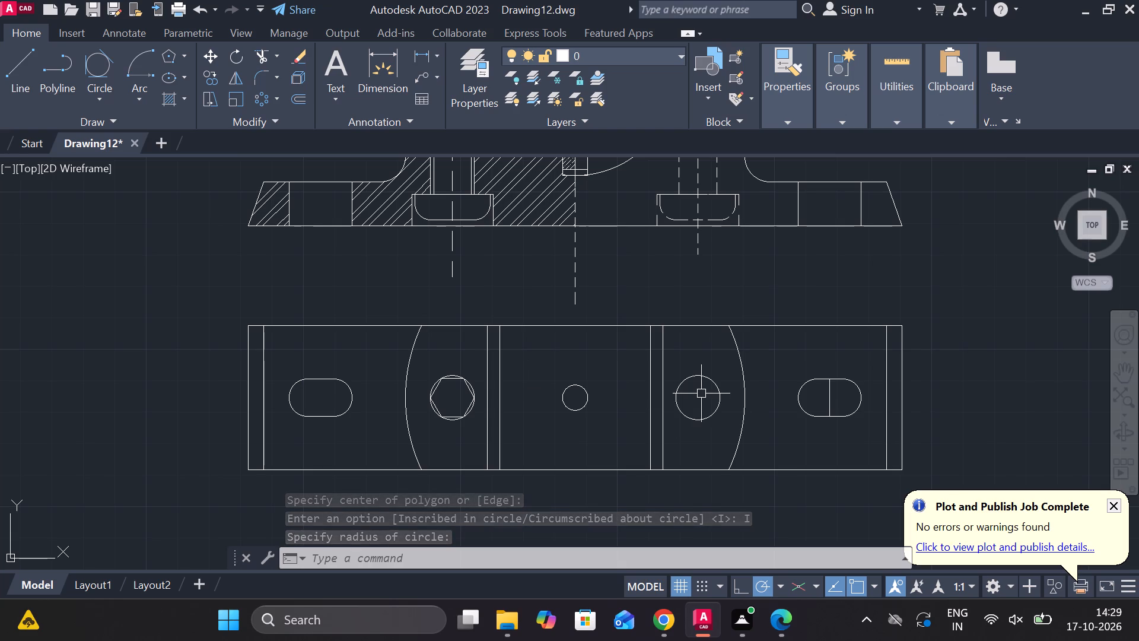
click(486, 366)
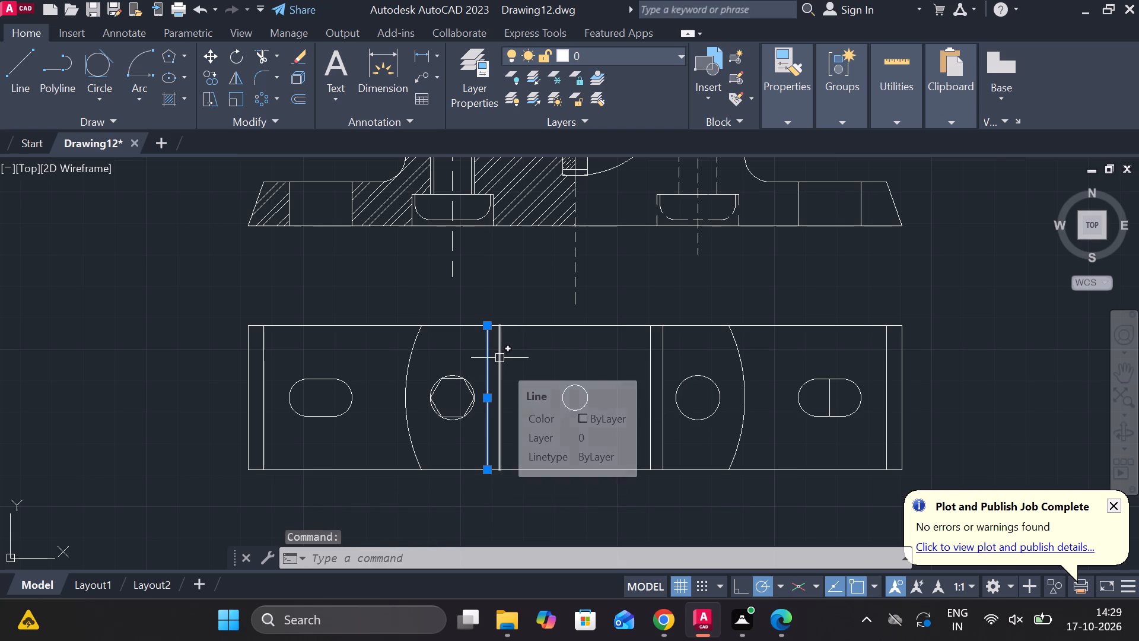
click(499, 358)
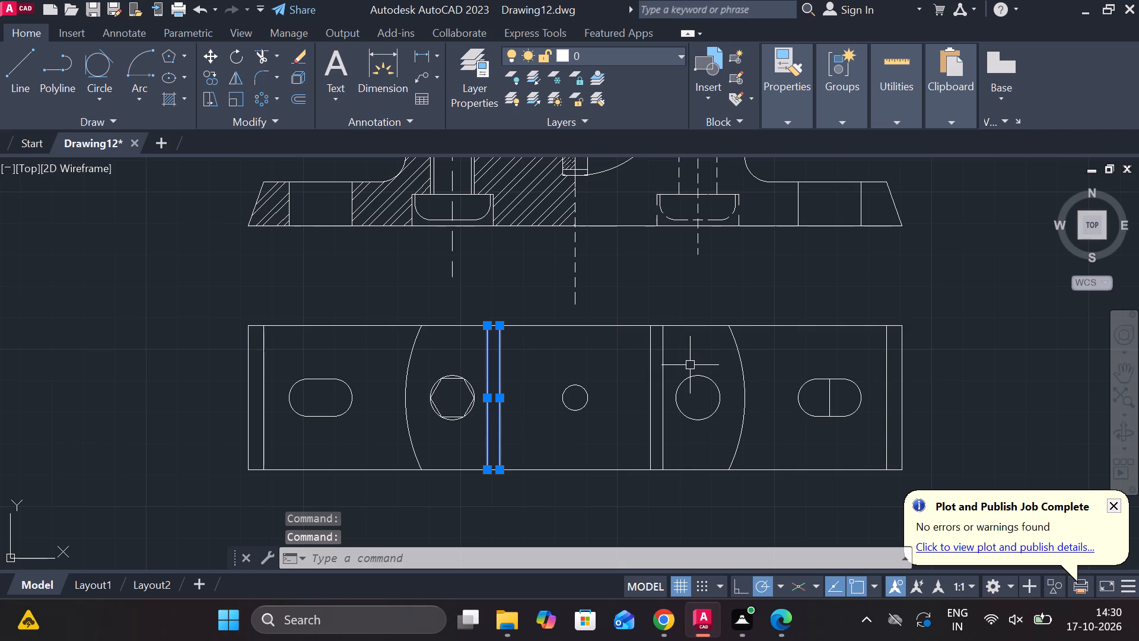
scroll(690, 365, down, 2)
scroll(690, 365, up, 2)
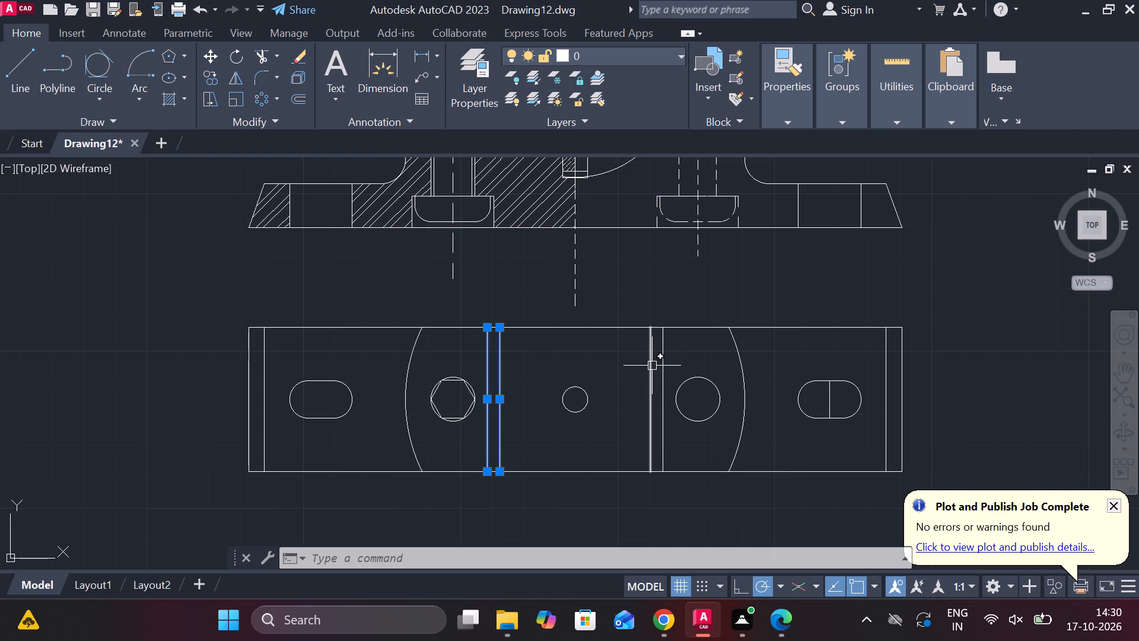
click(652, 366)
click(660, 376)
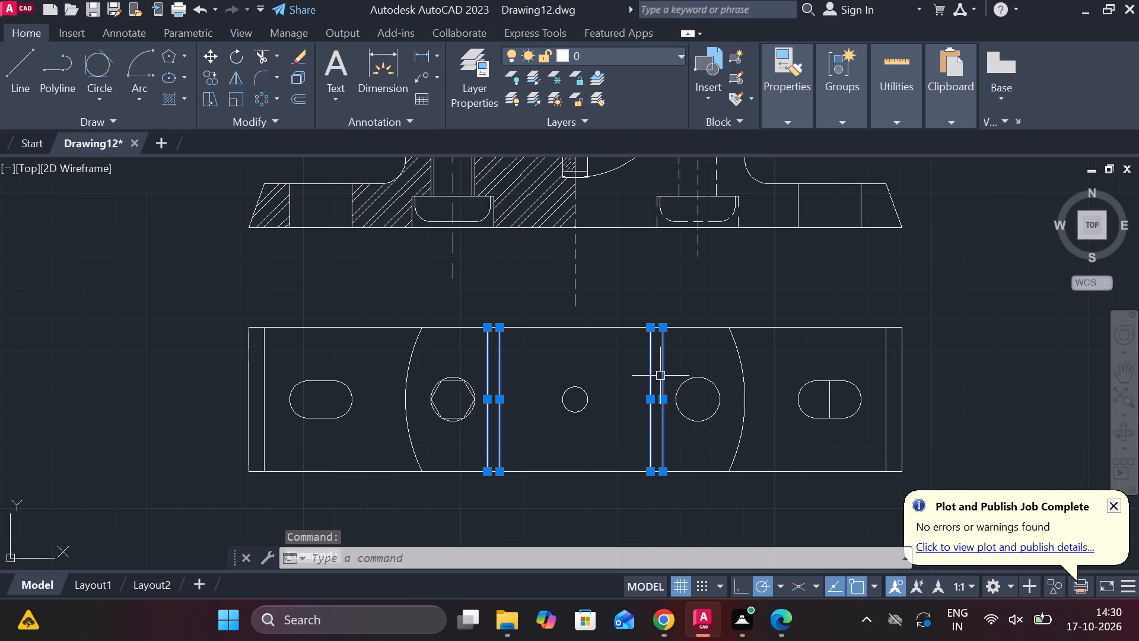
text(E)
key(space)
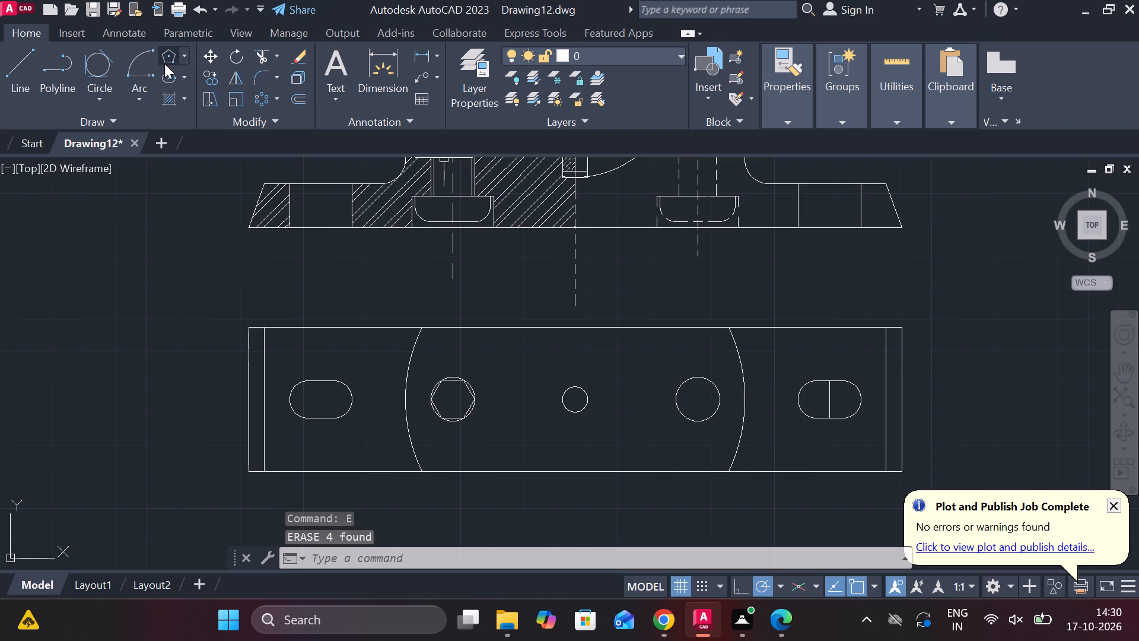
Draw a six-sided inscribed polygon centred in the right bolt hole of the top view, with its radius reaching the circle.
click(181, 53)
click(193, 109)
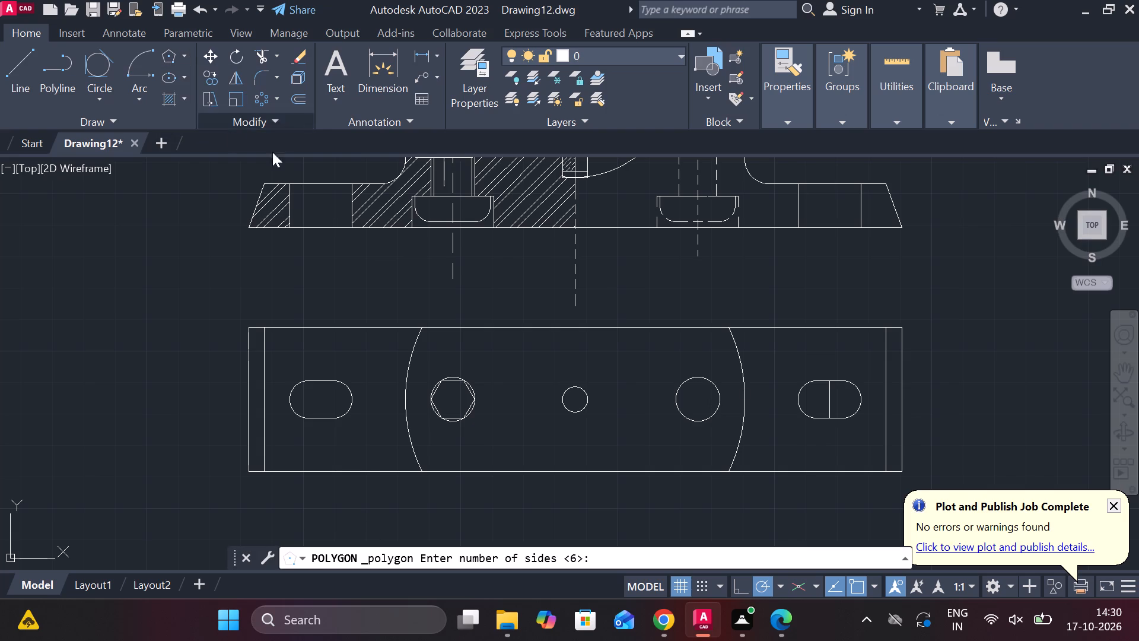
scroll(733, 380, up, 1)
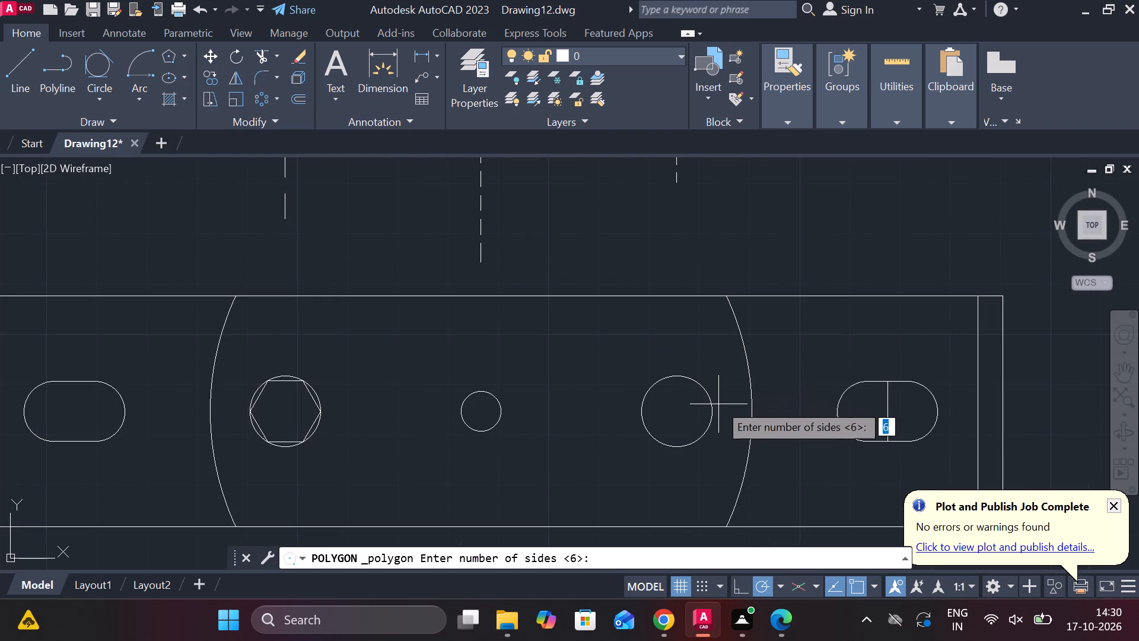
key(space)
click(679, 413)
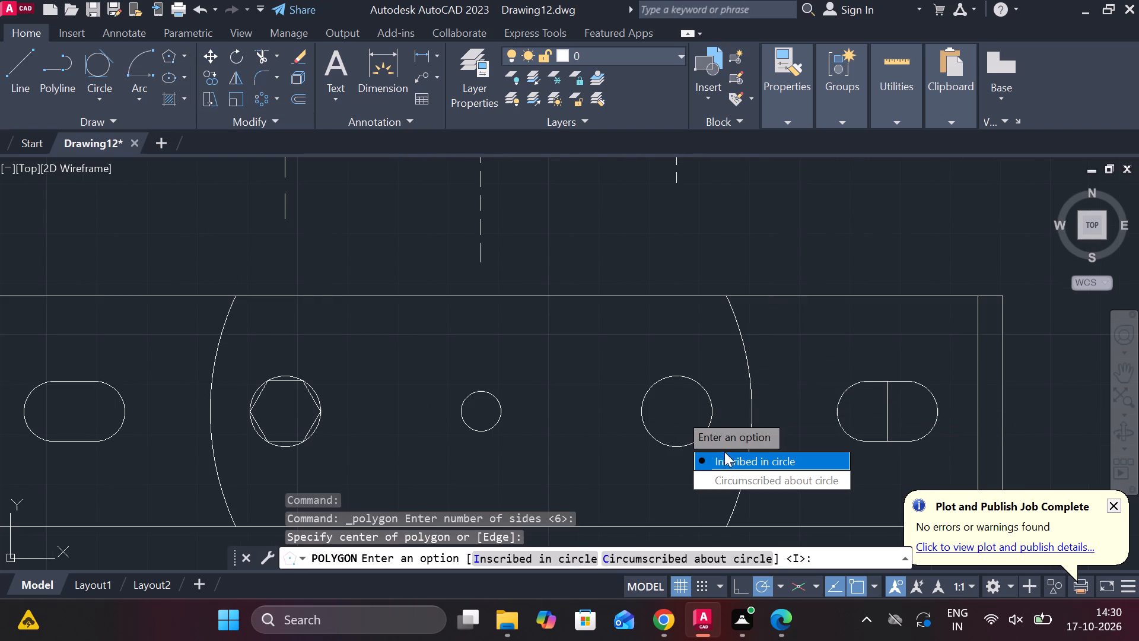
drag(731, 457, 680, 413)
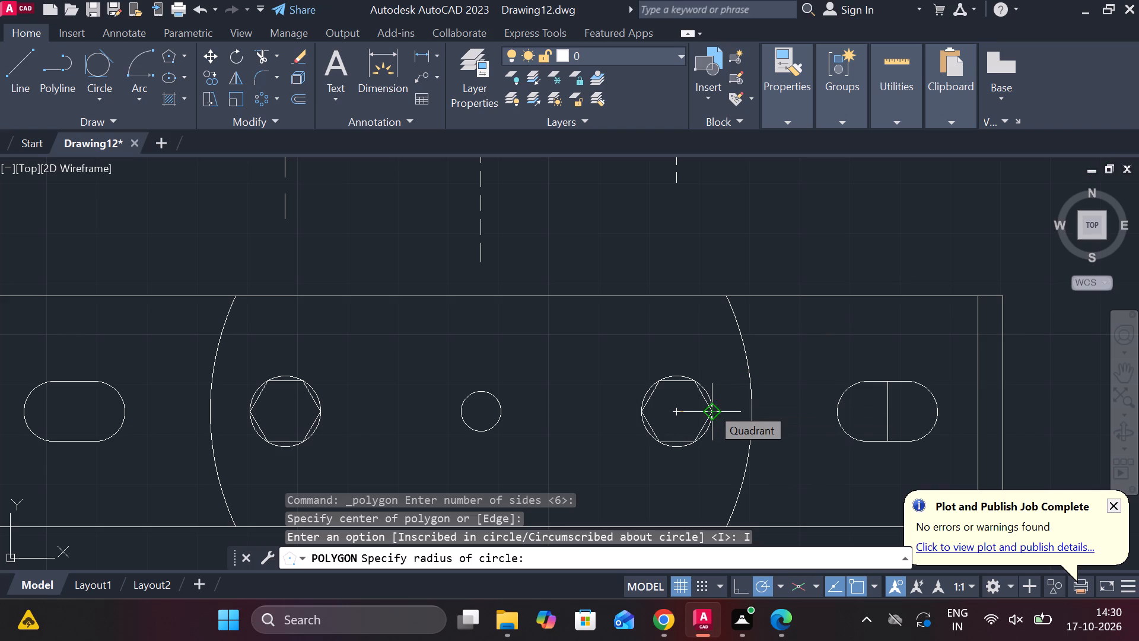
click(711, 407)
middle_click(529, 421)
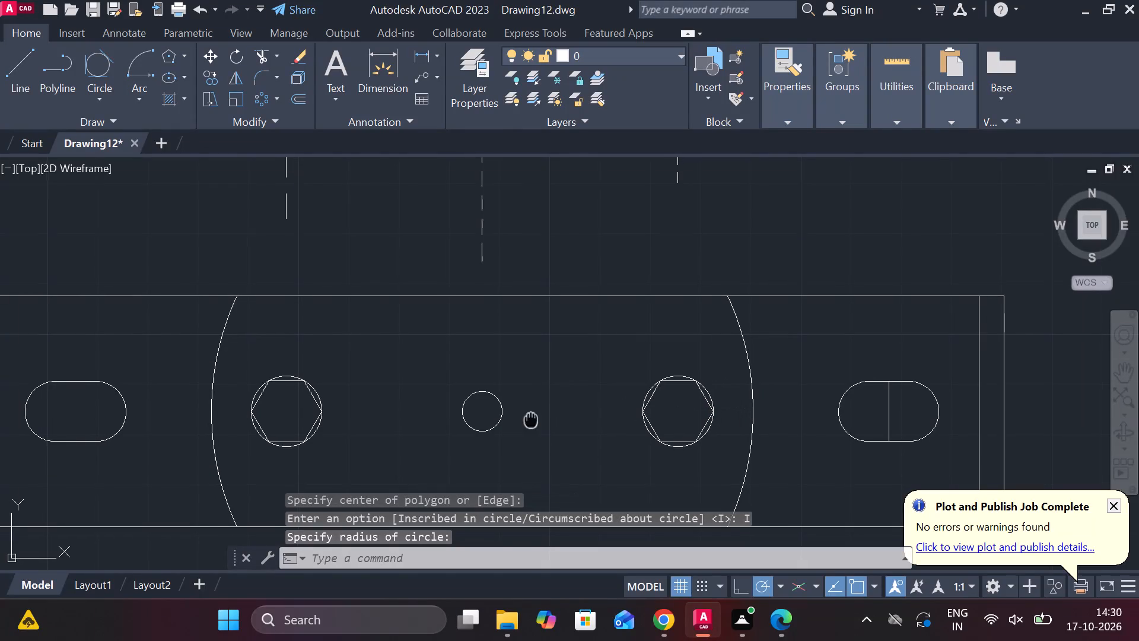
key(Escape)
Erase the short vertical line inside the right slot of the top view.
scroll(529, 412, down, 2)
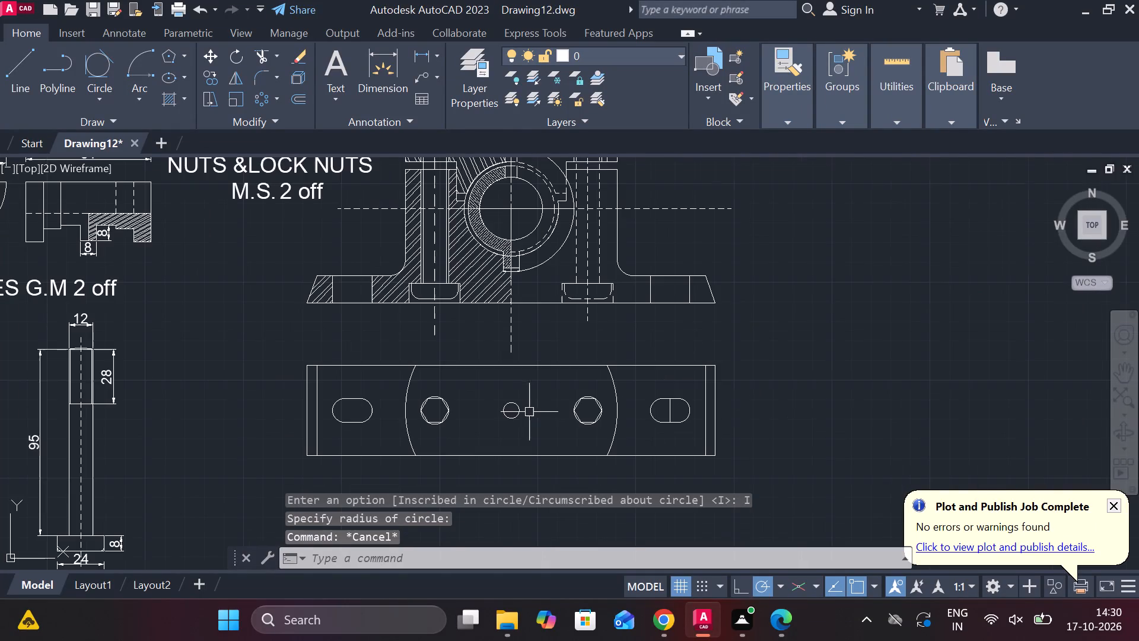
scroll(532, 425, up, 1)
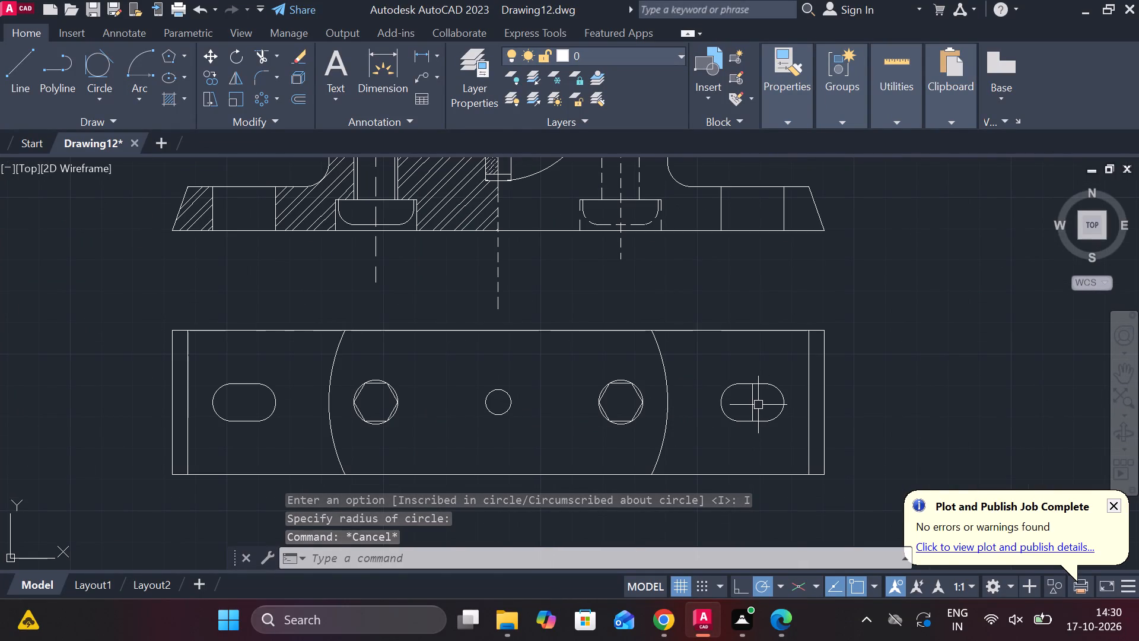
click(753, 405)
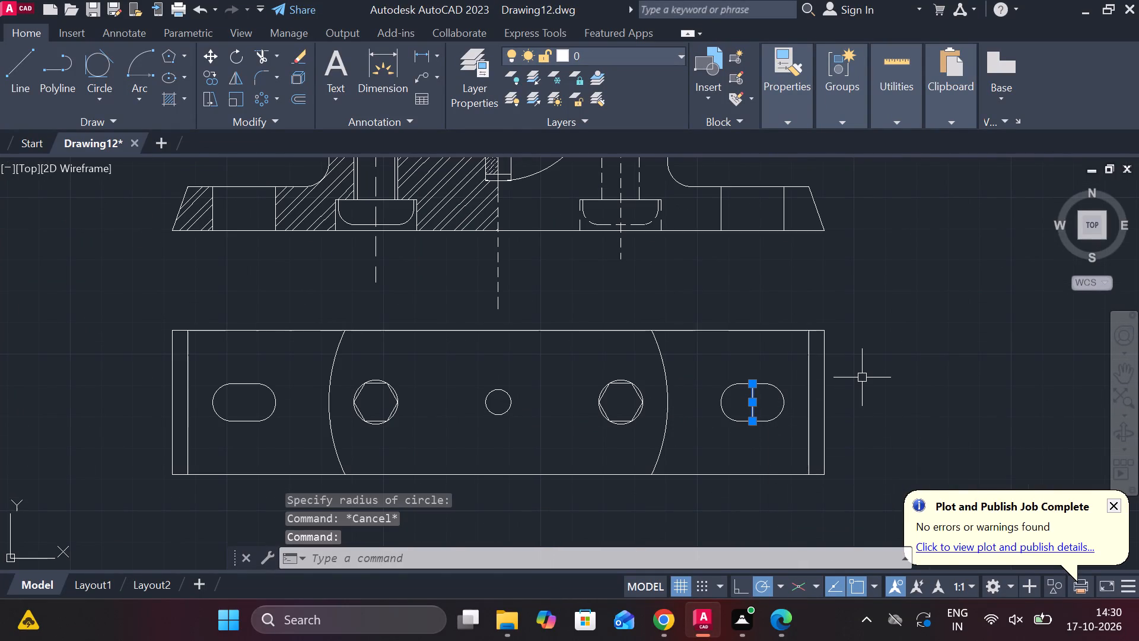
text(E)
key(space)
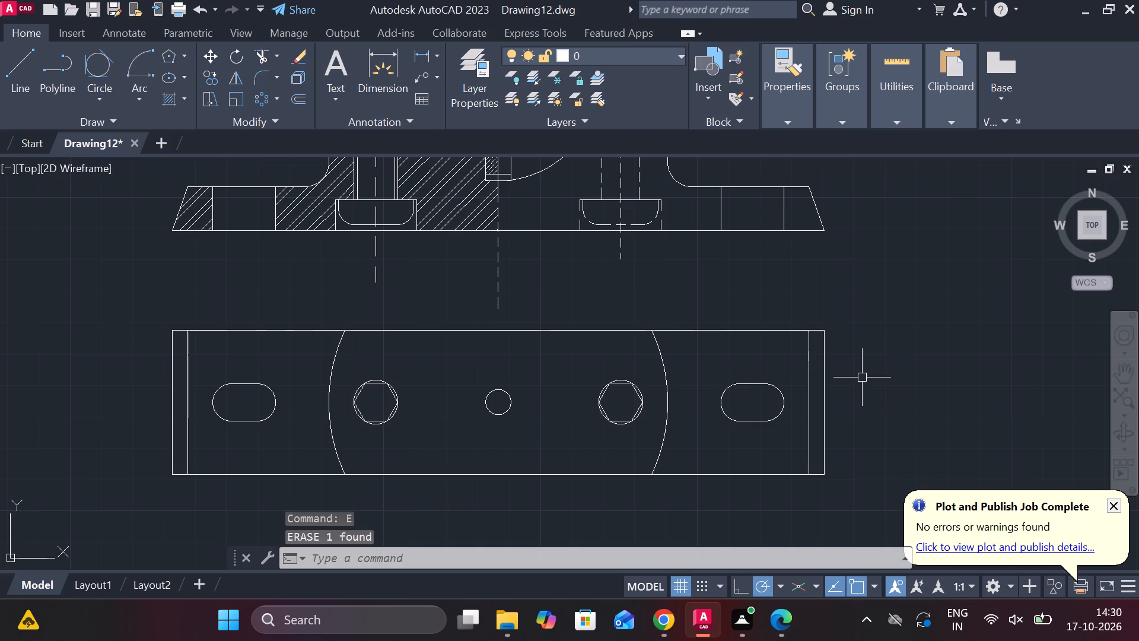
Check the edited top view against the assembled front view and the surrounding part details.
scroll(858, 394, down, 1)
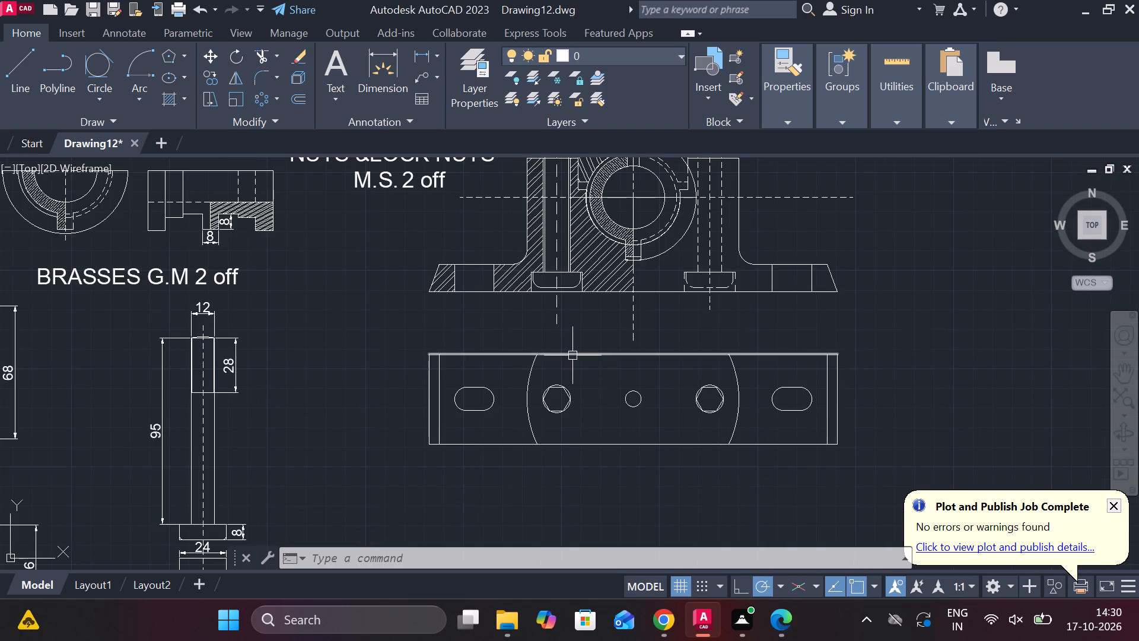
middle_drag(559, 356, 548, 356)
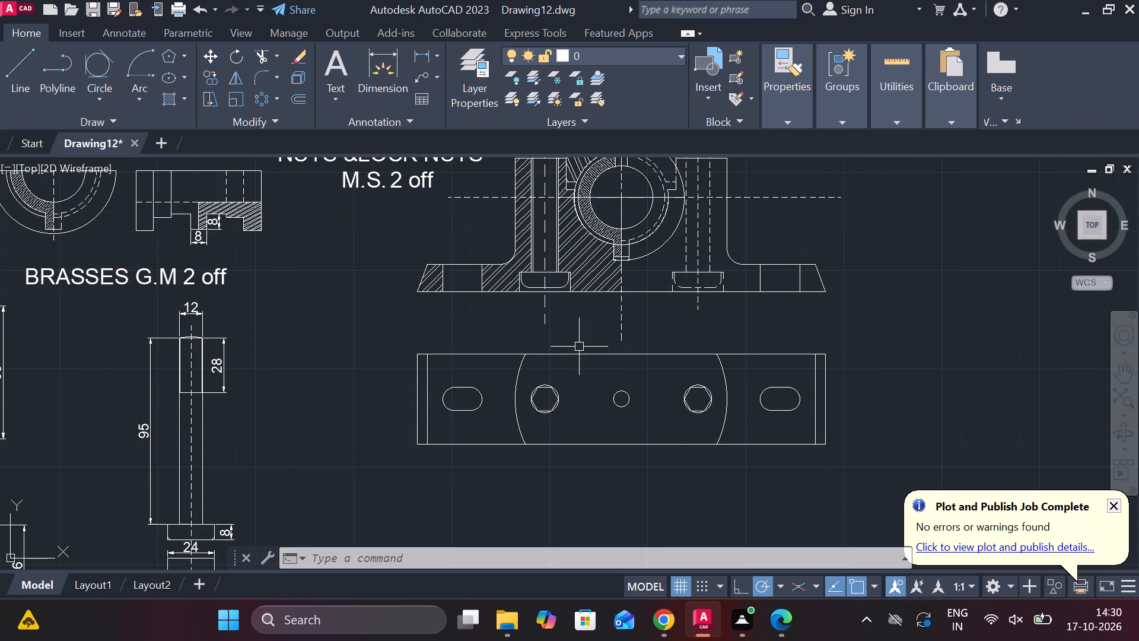
scroll(579, 347, down, 1)
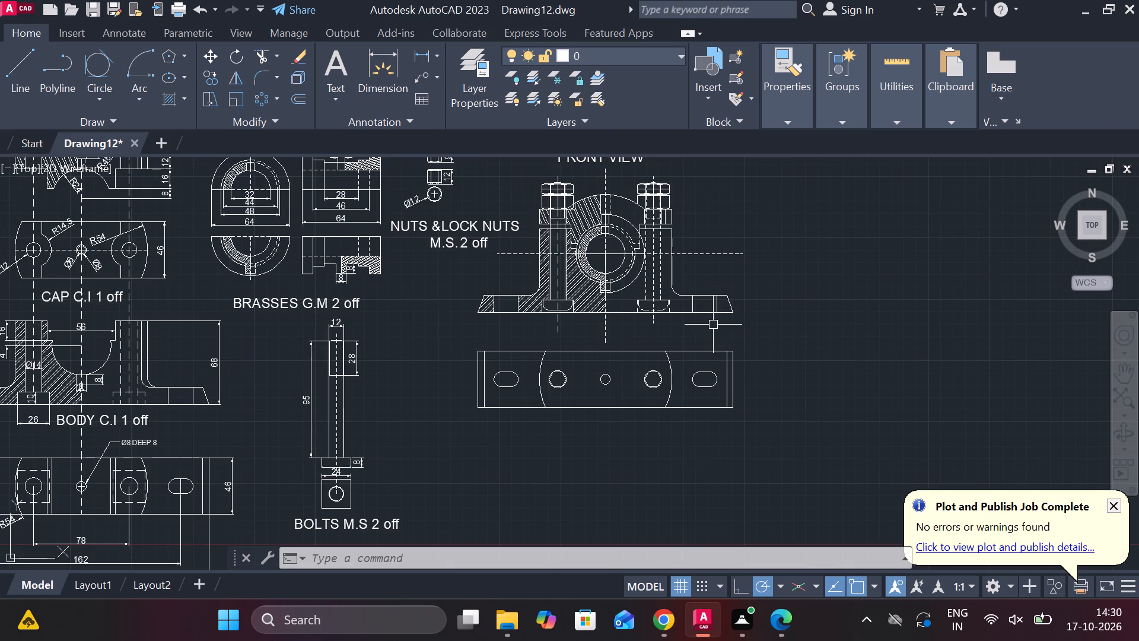
scroll(757, 294, down, 1)
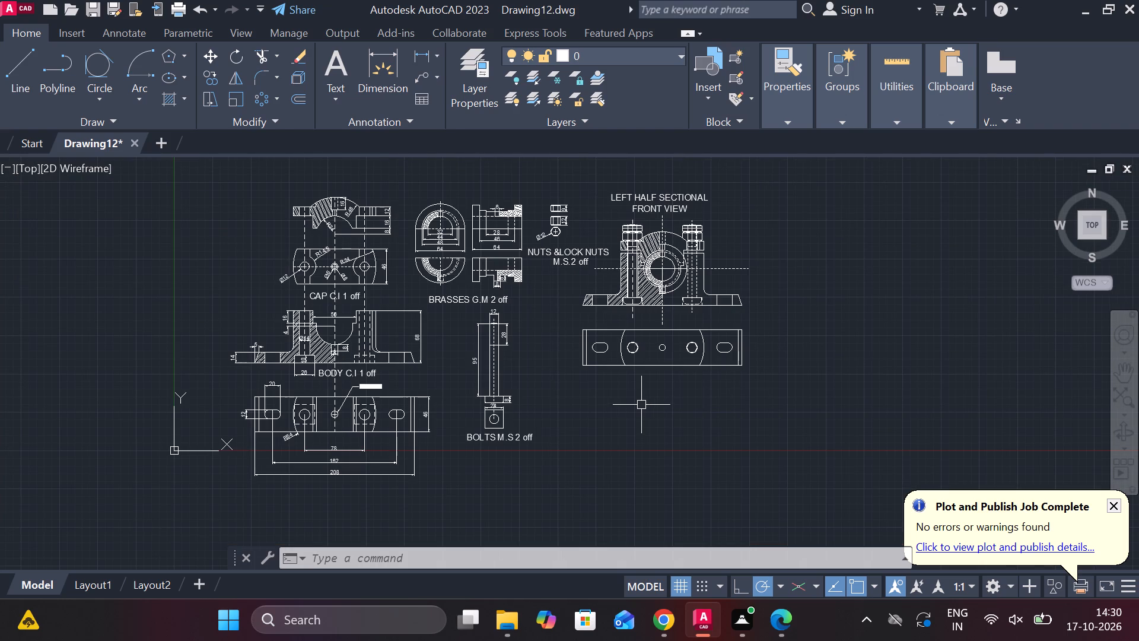
scroll(658, 398, up, 1)
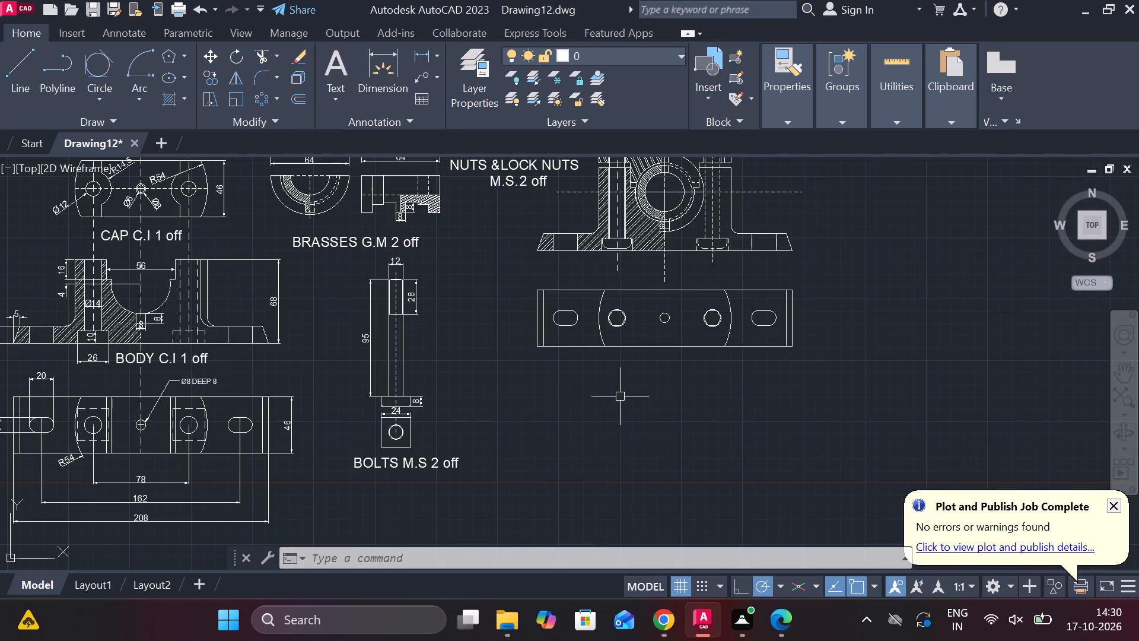
scroll(664, 382, up, 1)
middle_drag(648, 382, 634, 382)
middle_drag(619, 389, 575, 389)
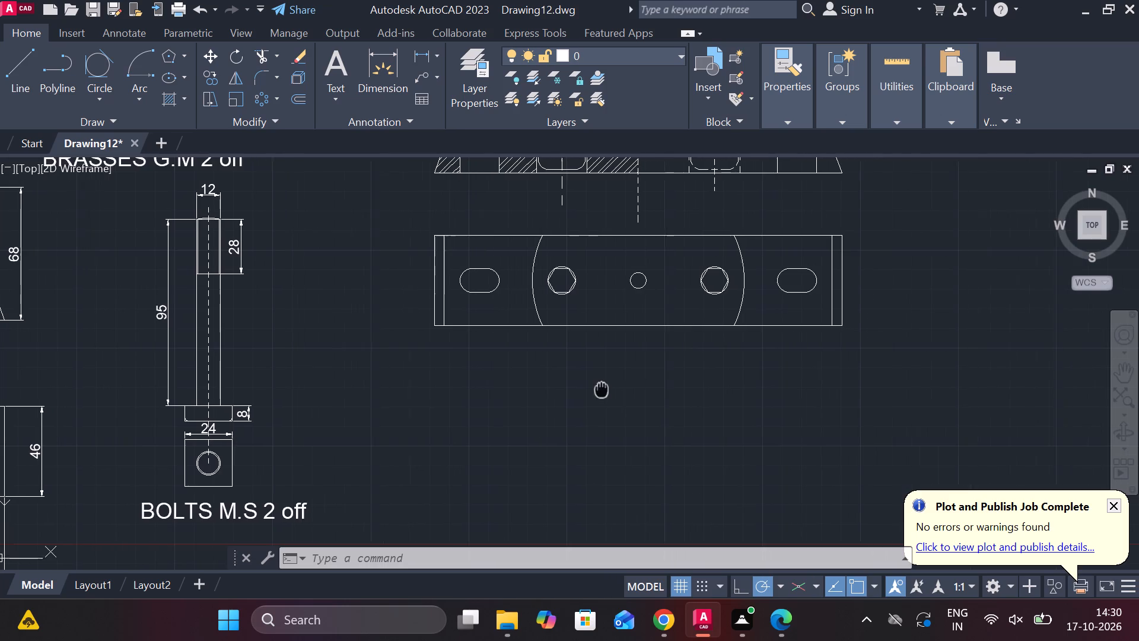
middle_drag(575, 389, 503, 389)
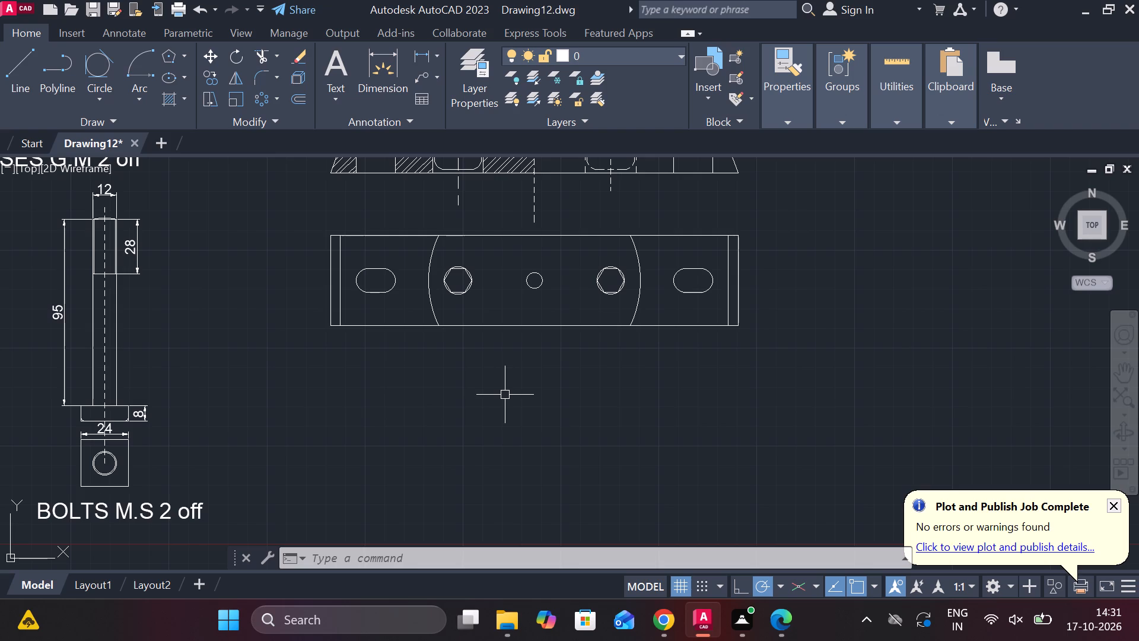
middle_click(516, 387)
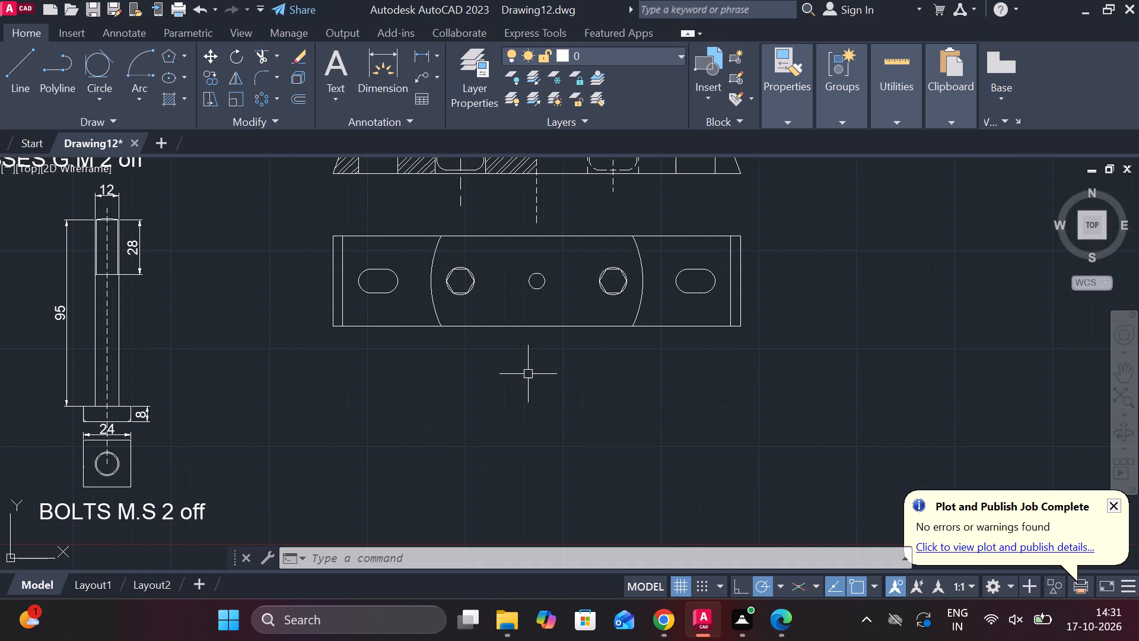
middle_drag(533, 374, 525, 405)
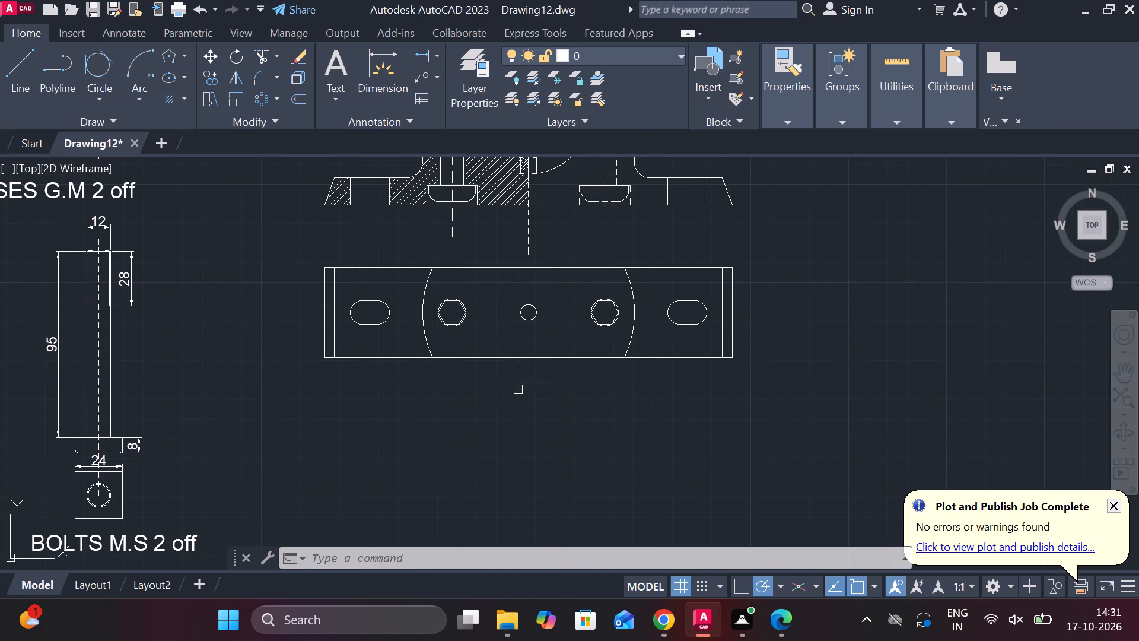
scroll(520, 388, up, 1)
middle_drag(520, 405, 517, 479)
scroll(509, 443, down, 3)
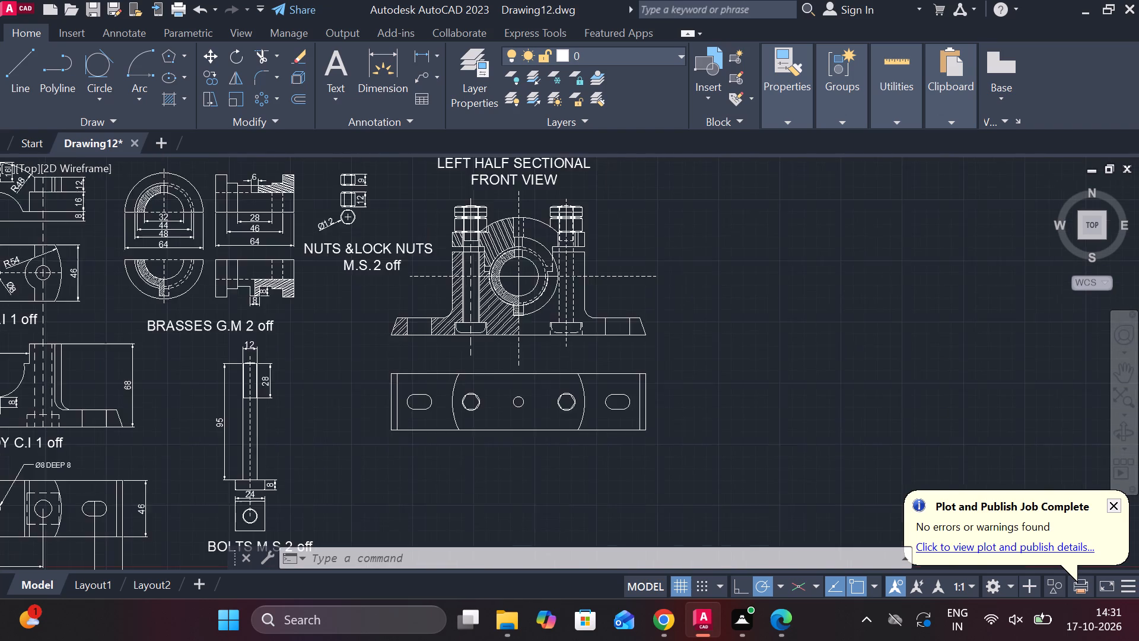
scroll(514, 440, up, 1)
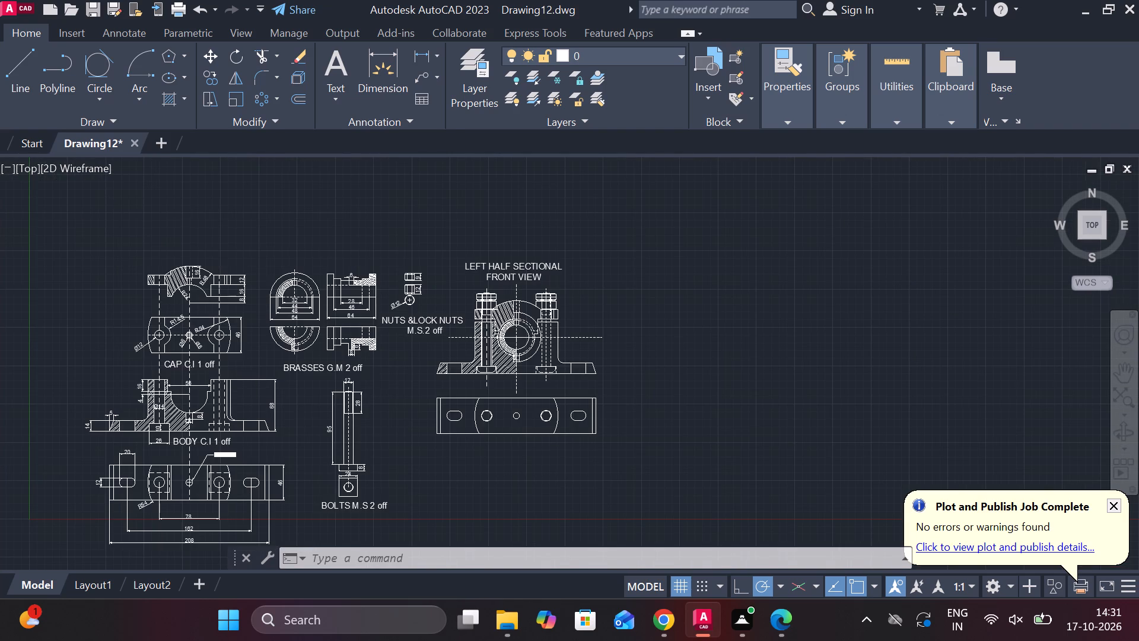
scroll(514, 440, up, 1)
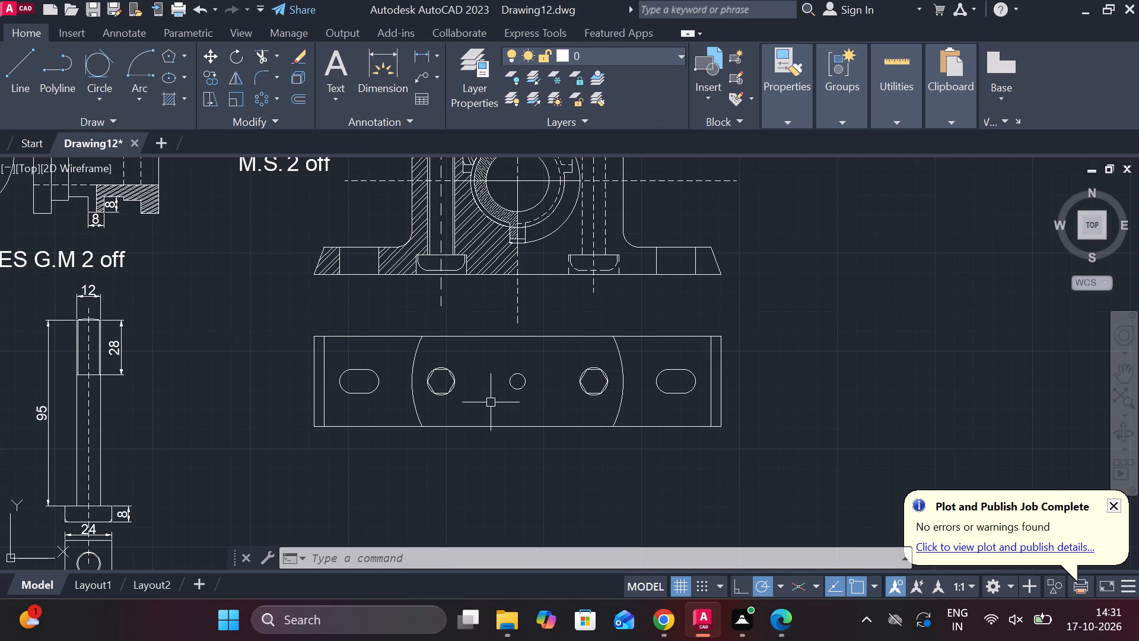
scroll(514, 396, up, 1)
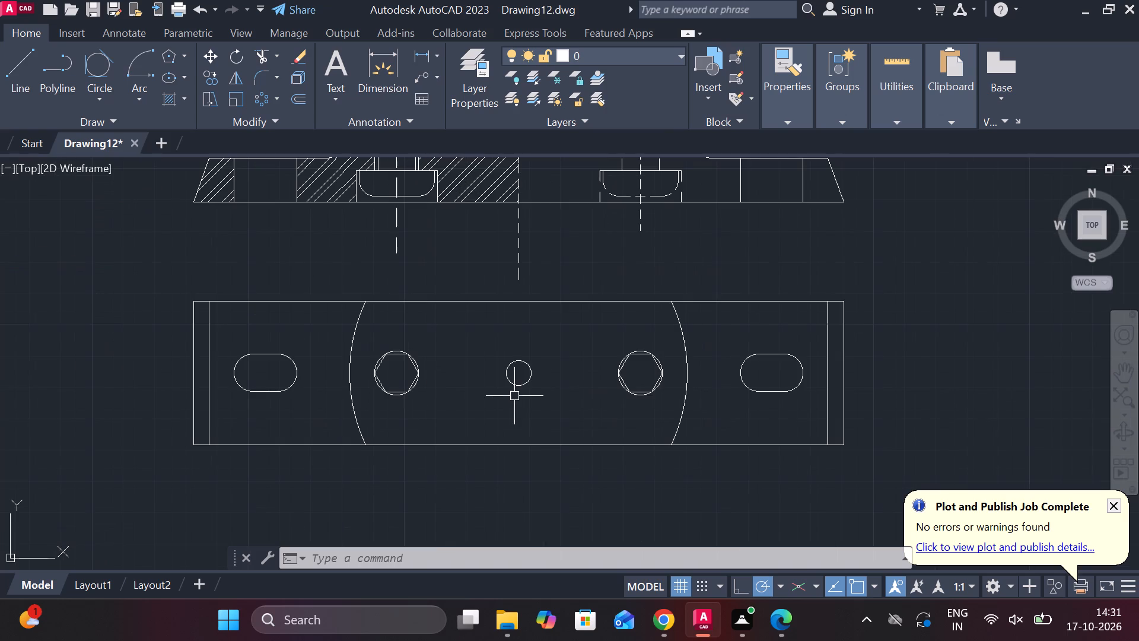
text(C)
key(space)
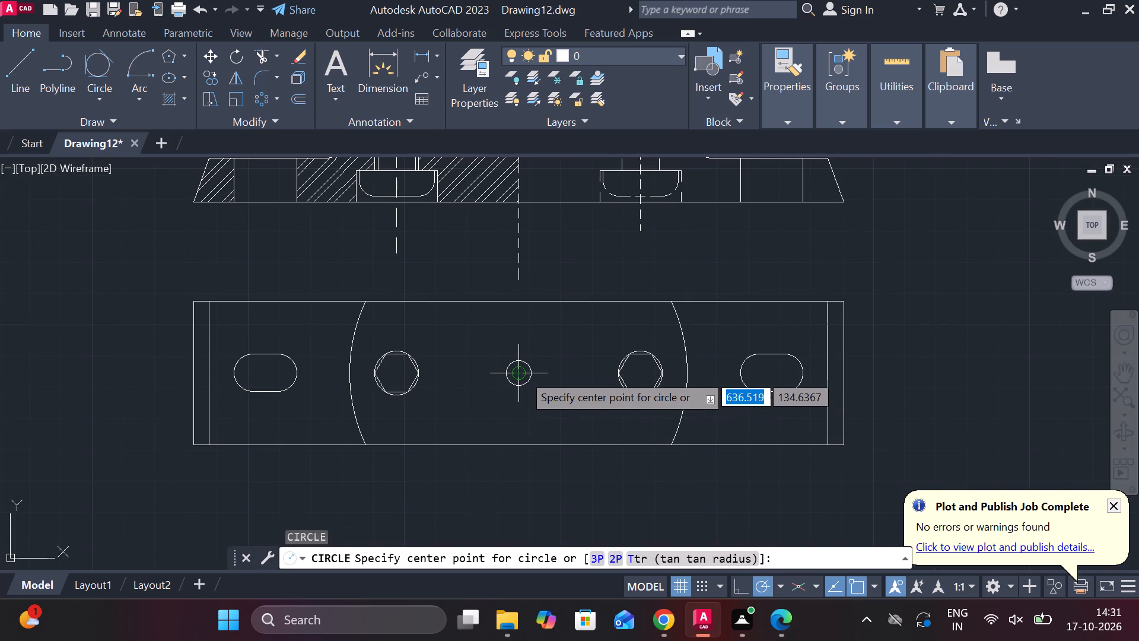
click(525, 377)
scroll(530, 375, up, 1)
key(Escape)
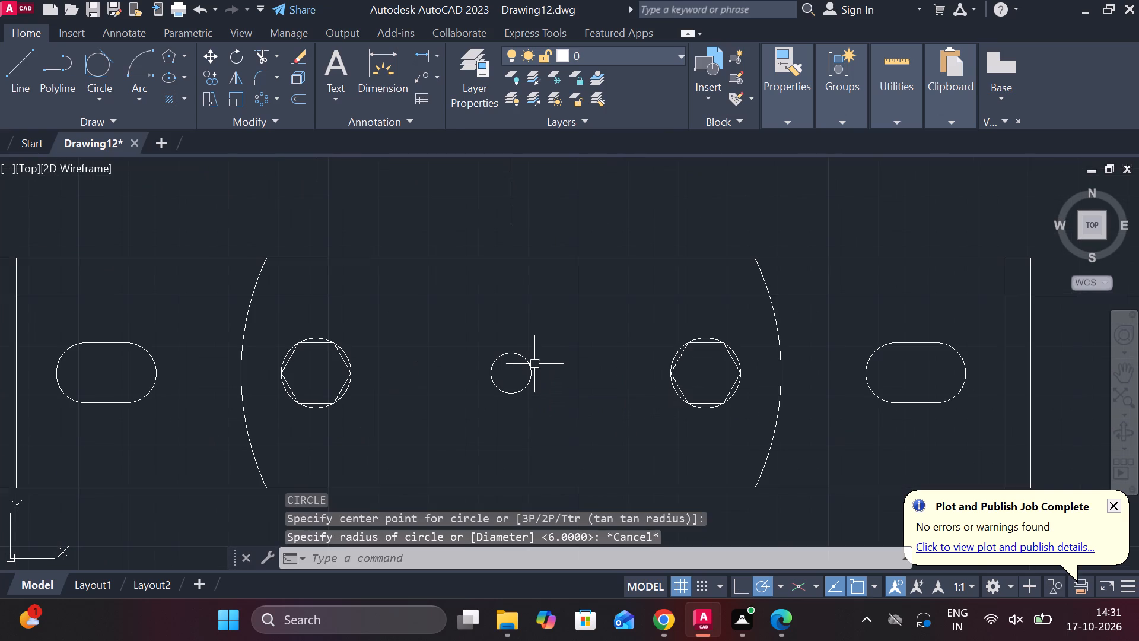
Draw a 6 mm diameter circle concentric with the central hole of the top view.
text(C)
key(space)
click(513, 372)
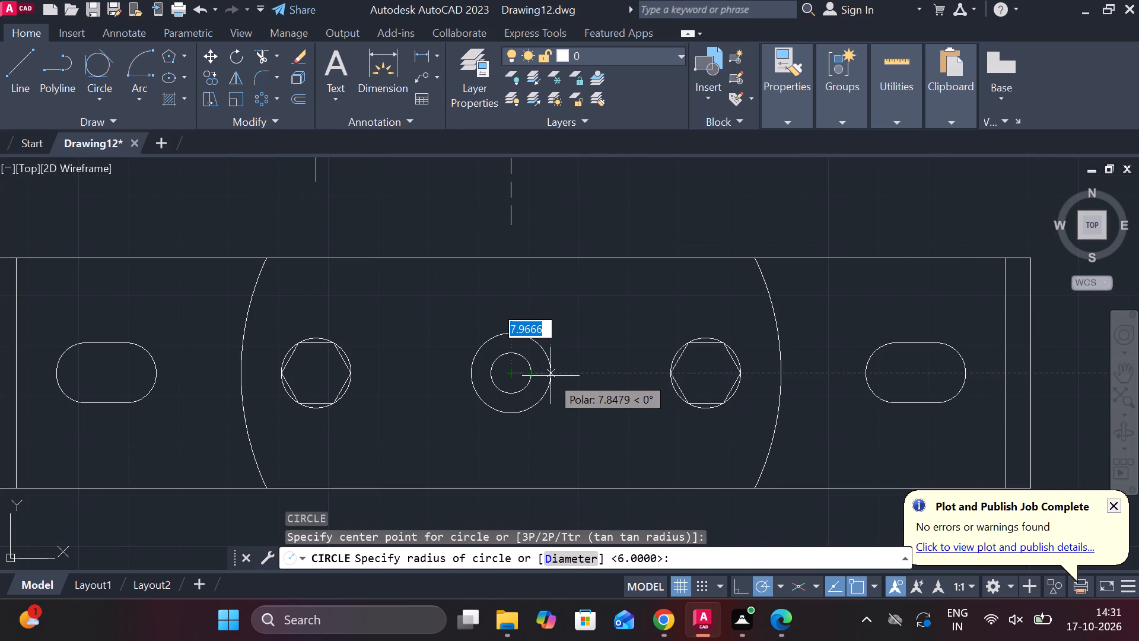
text(D)
key(space)
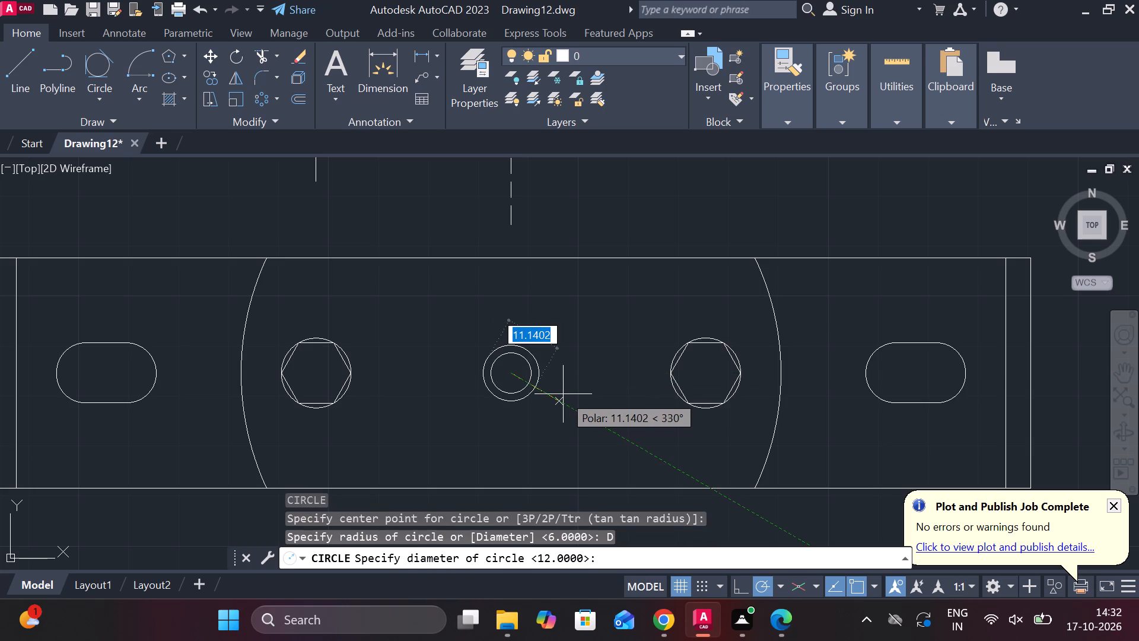
key(6)
key(Return)
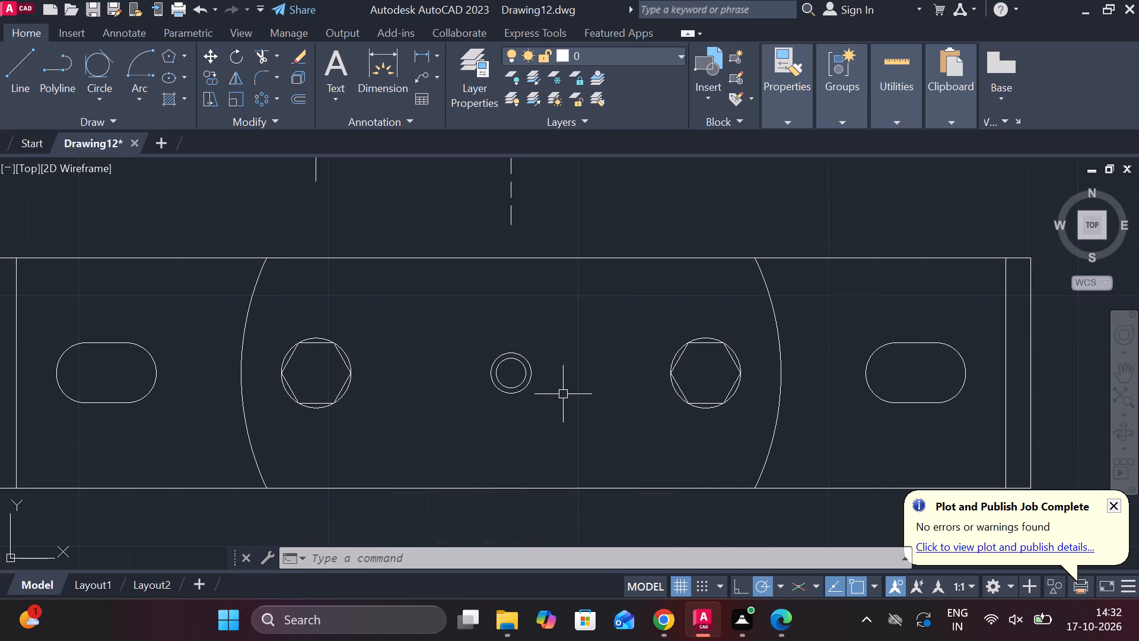
Lengthen the front view's dashed vertical centre line down through the central hole to just below the top view.
scroll(572, 340, down, 2)
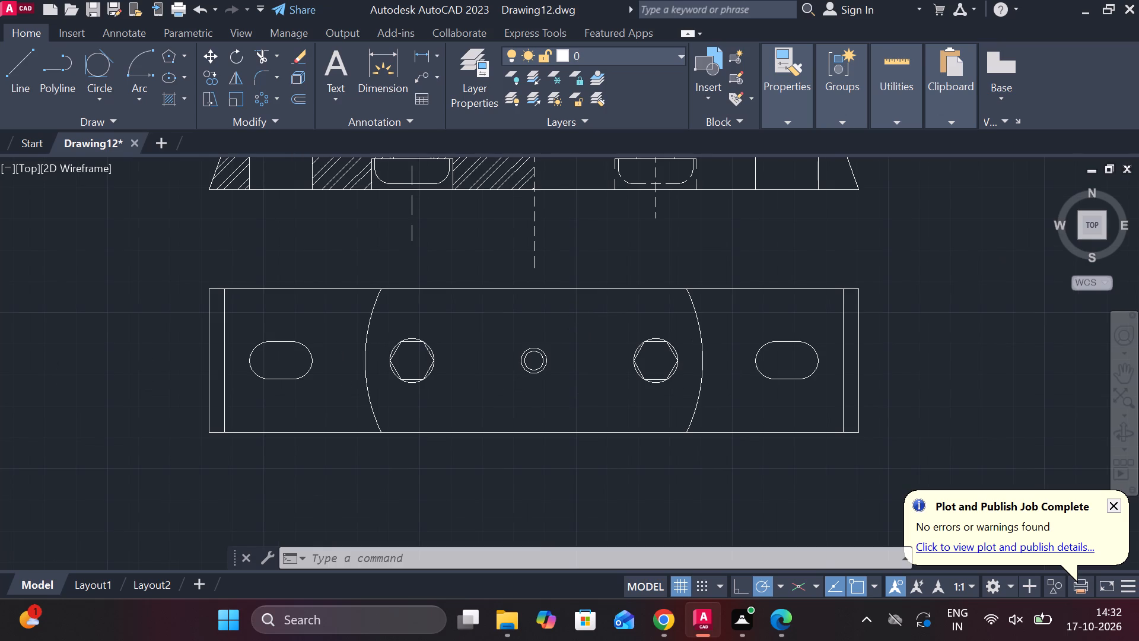
scroll(591, 322, up, 1)
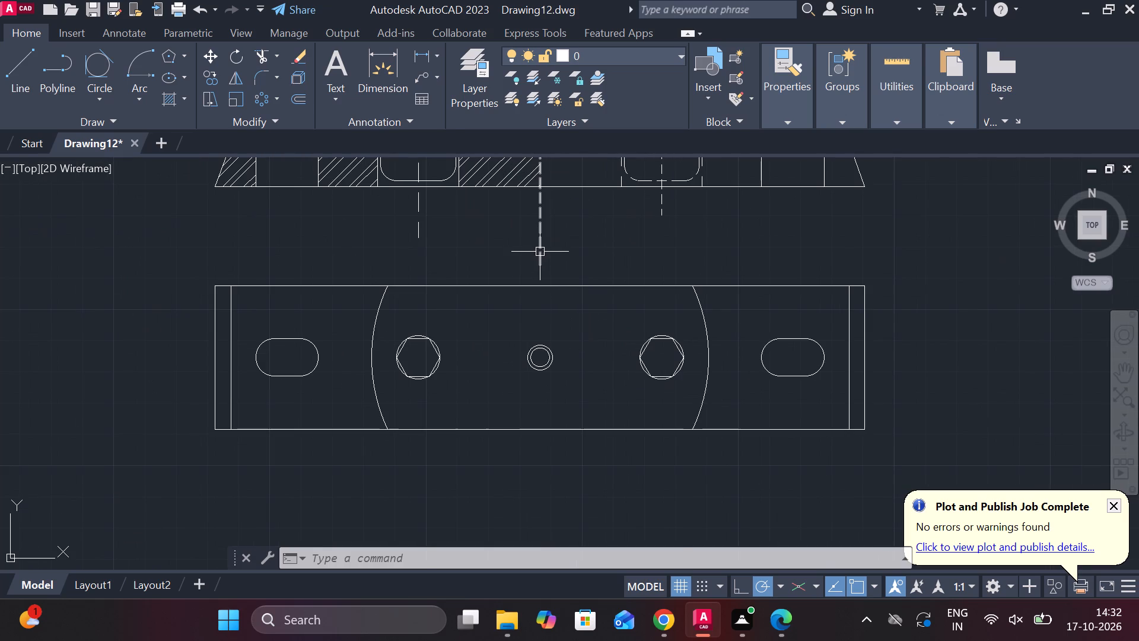
click(540, 261)
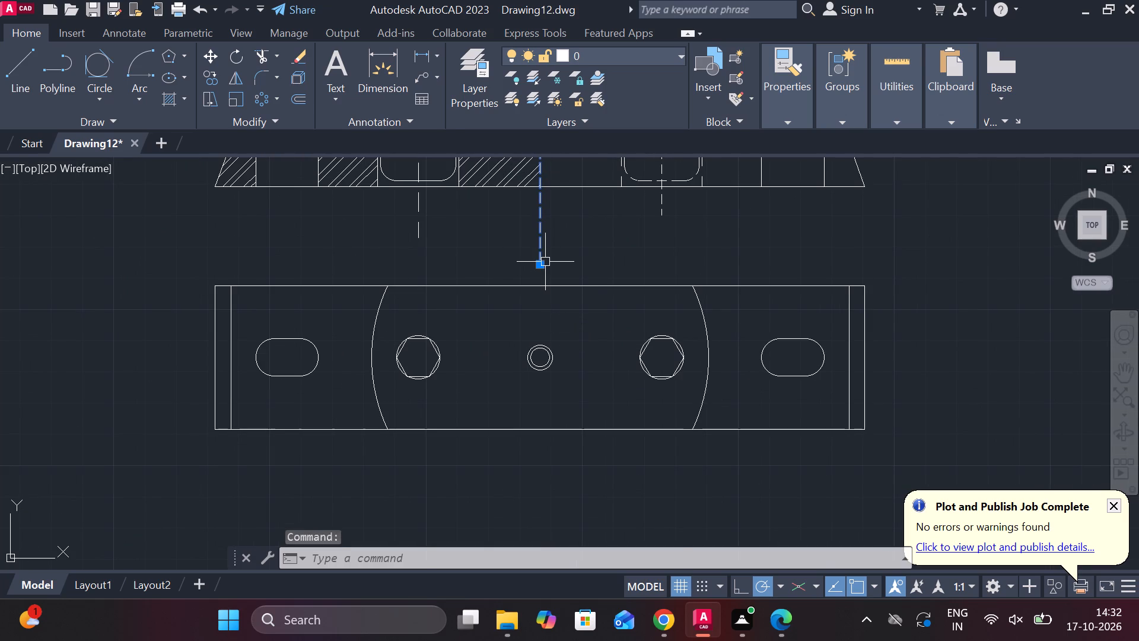
click(566, 307)
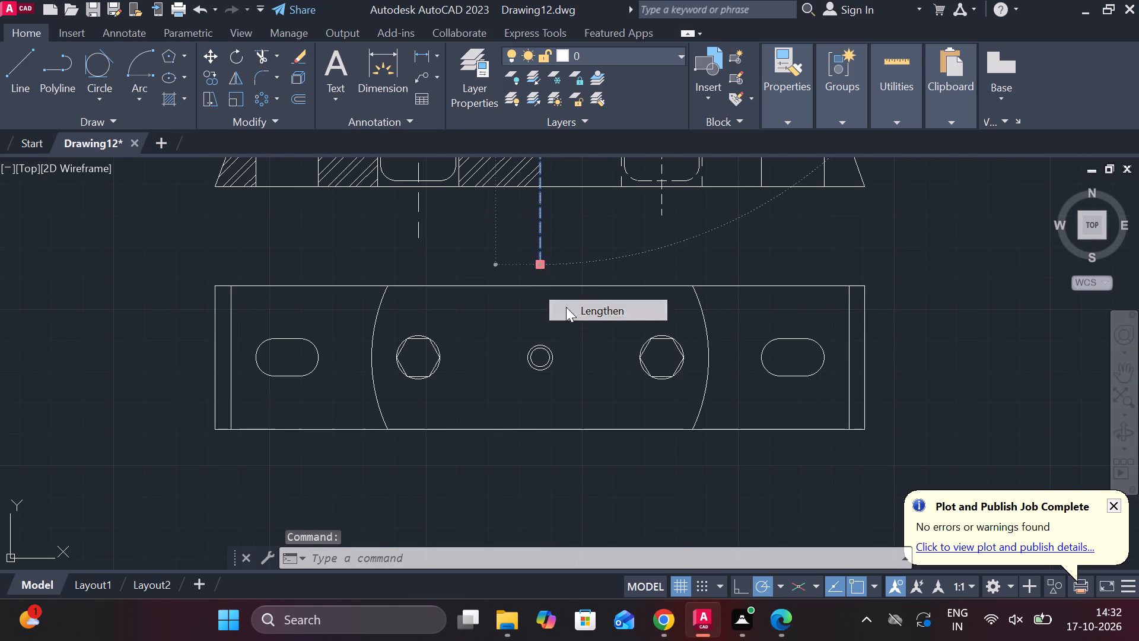
click(545, 499)
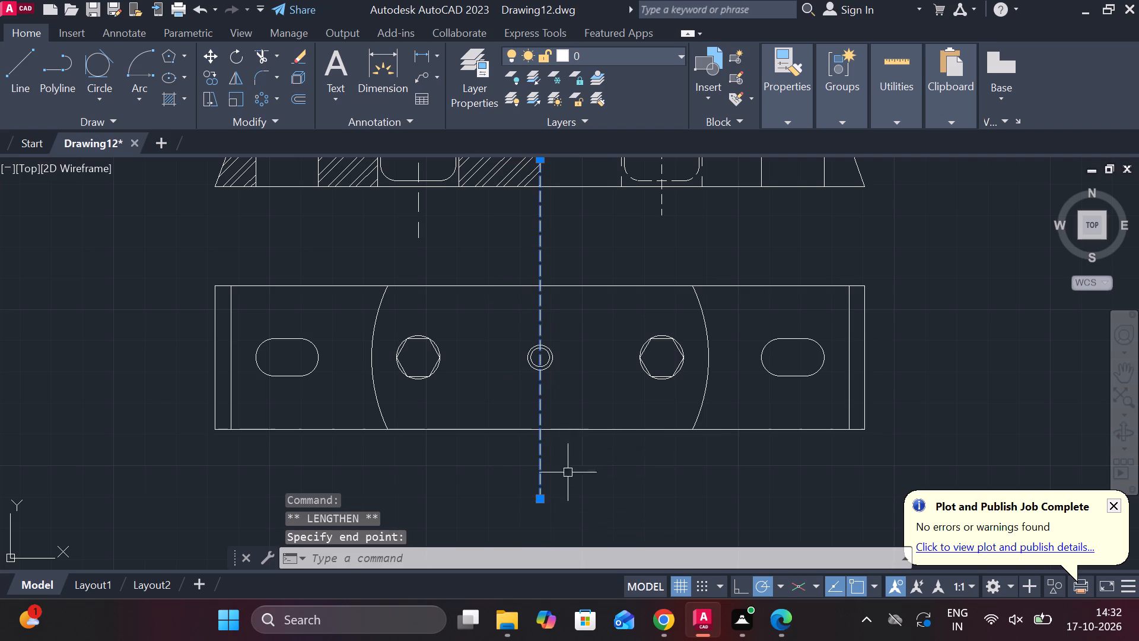
key(Escape)
Trim away the part of the centre line between the front view's base and the top view's upper edge.
text(TR)
key(space)
drag(570, 255, 533, 255)
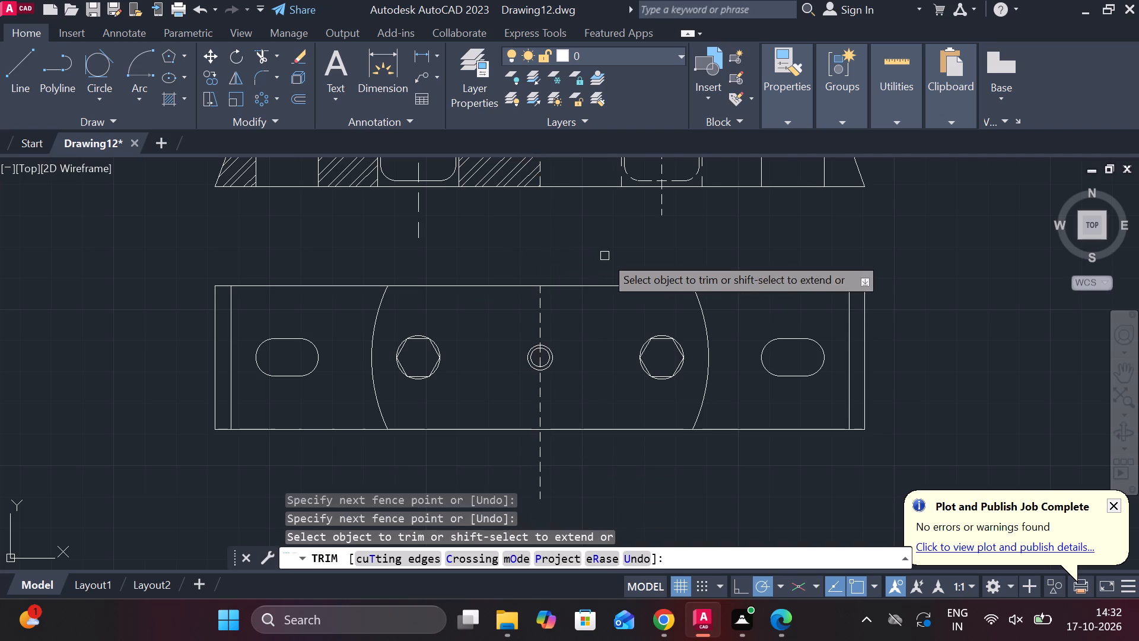
key(Escape)
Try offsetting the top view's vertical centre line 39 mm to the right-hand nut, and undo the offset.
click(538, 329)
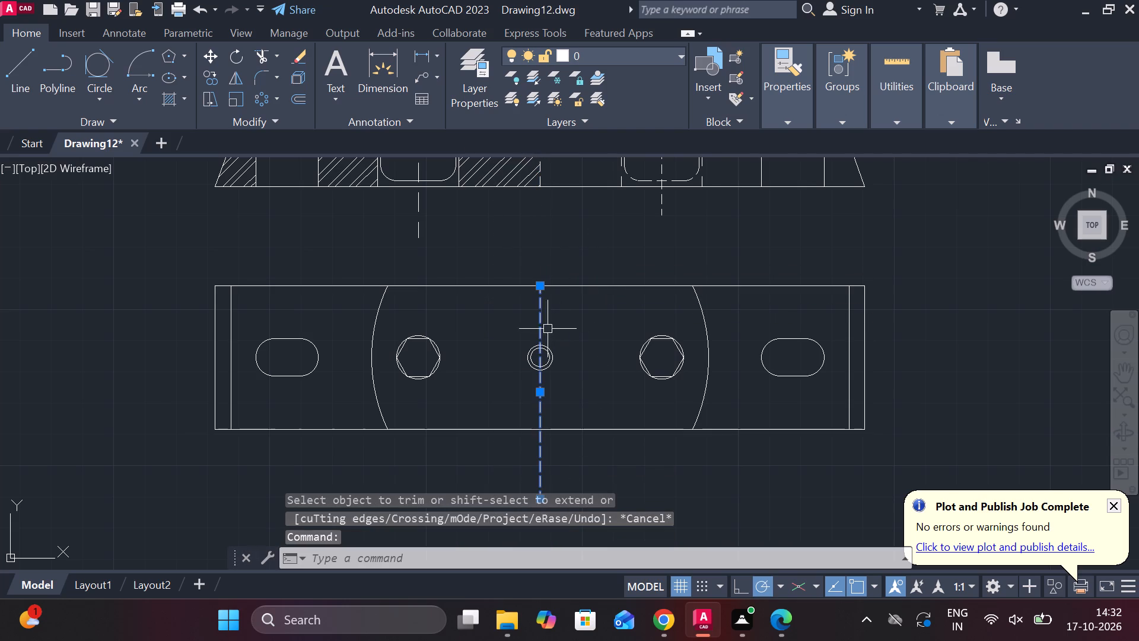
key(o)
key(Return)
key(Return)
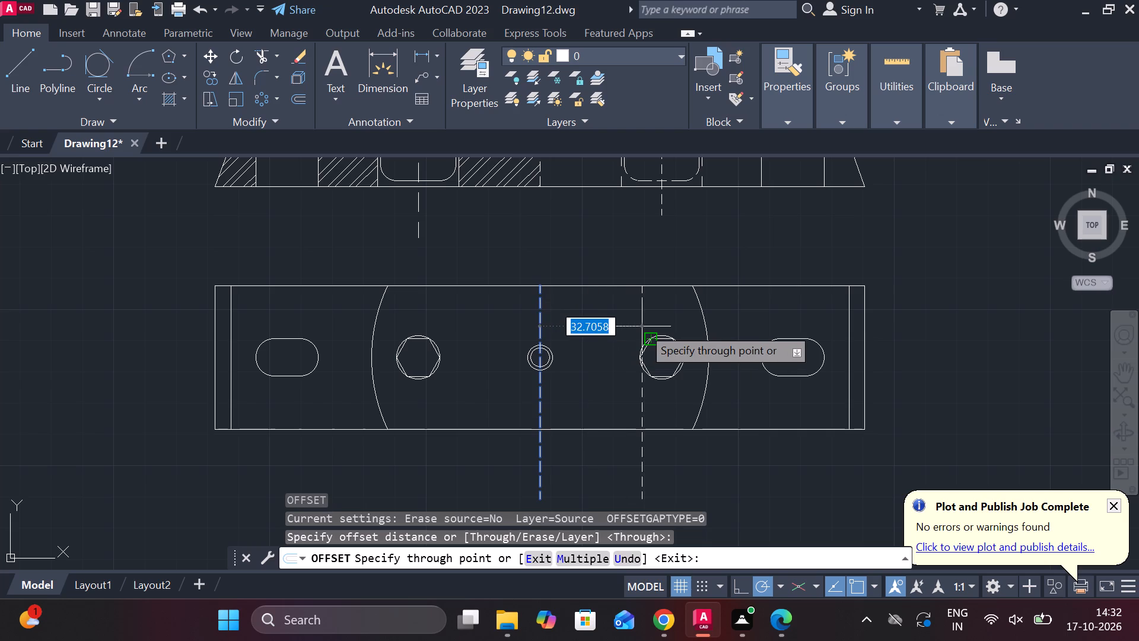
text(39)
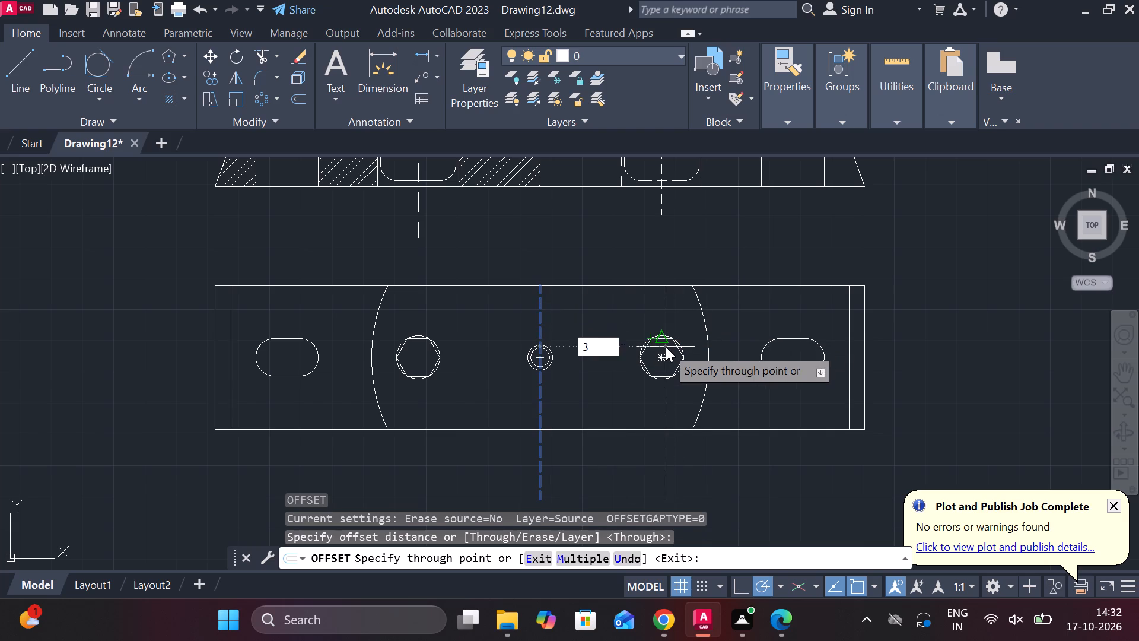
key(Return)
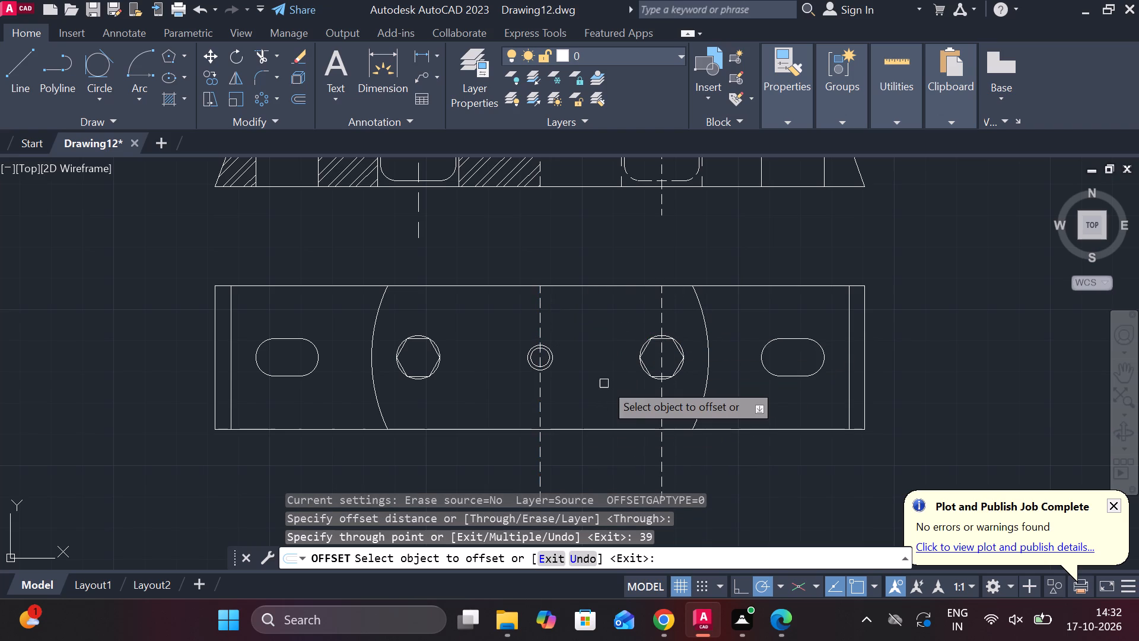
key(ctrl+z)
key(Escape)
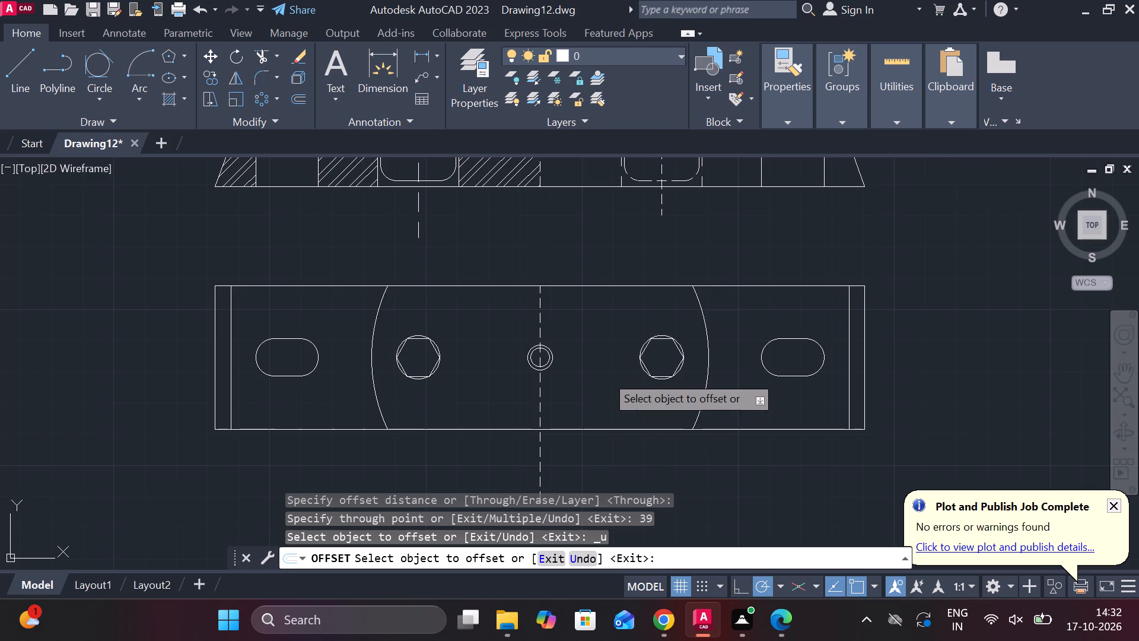
Examine the top view against the sectional front view and the part details for the features still missing.
scroll(583, 319, down, 1)
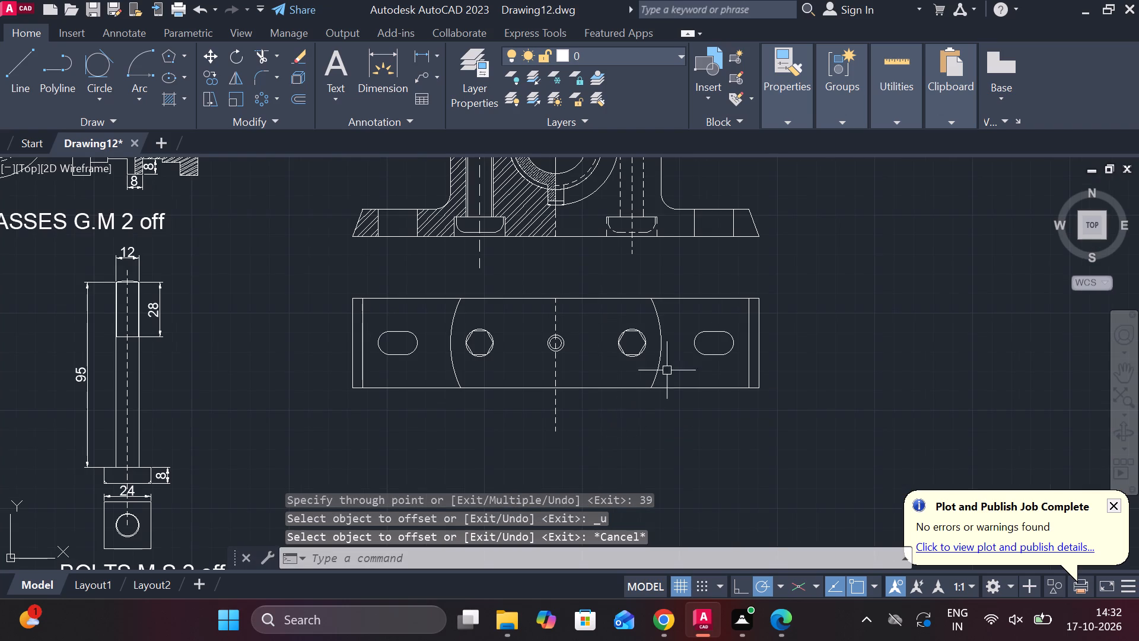
middle_drag(790, 246, 792, 408)
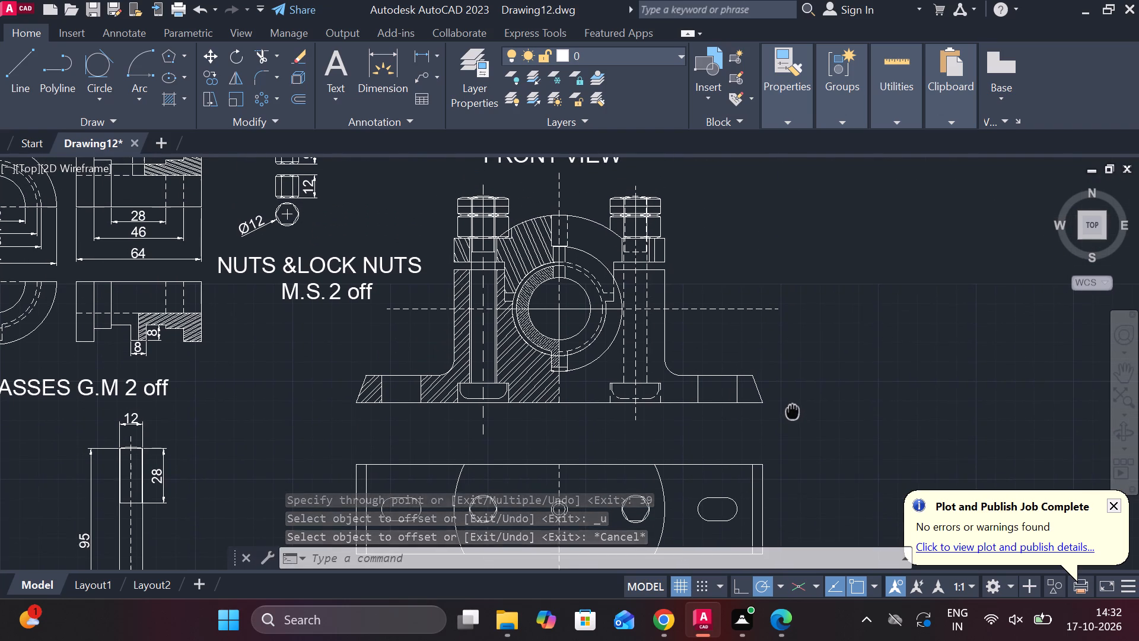
middle_drag(792, 408, 788, 327)
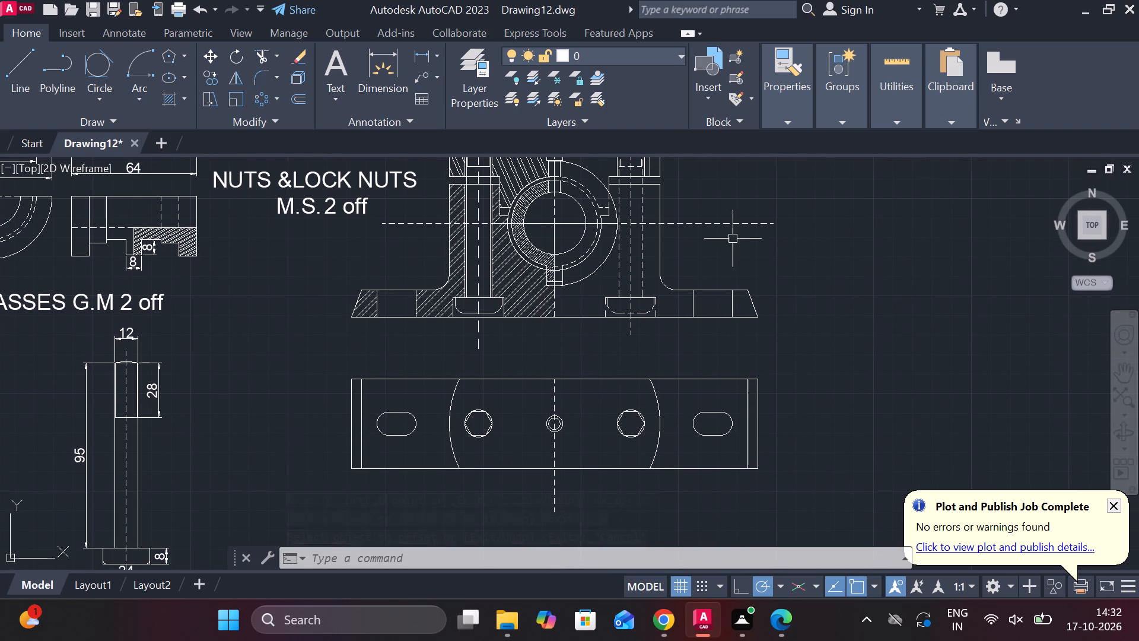
scroll(704, 193, up, 2)
middle_drag(711, 210, 777, 344)
scroll(777, 334, down, 3)
middle_drag(850, 398, 828, 311)
scroll(829, 325, down, 1)
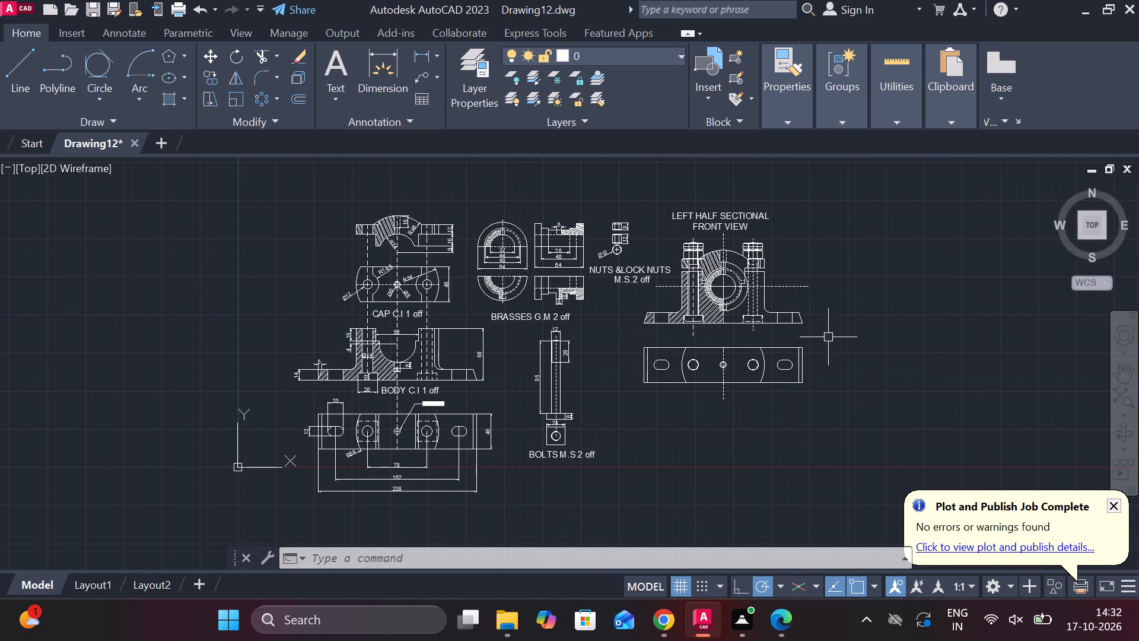
middle_drag(654, 436, 698, 405)
scroll(738, 392, up, 2)
middle_drag(757, 391, 567, 469)
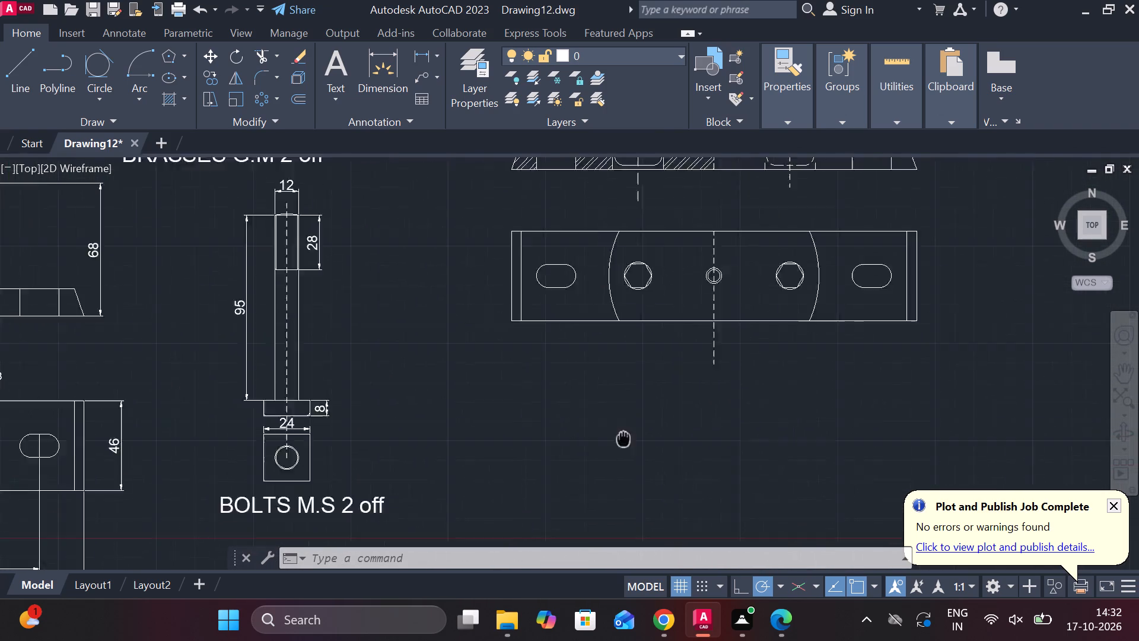
middle_drag(567, 469, 523, 478)
scroll(565, 464, up, 1)
middle_drag(582, 437, 536, 525)
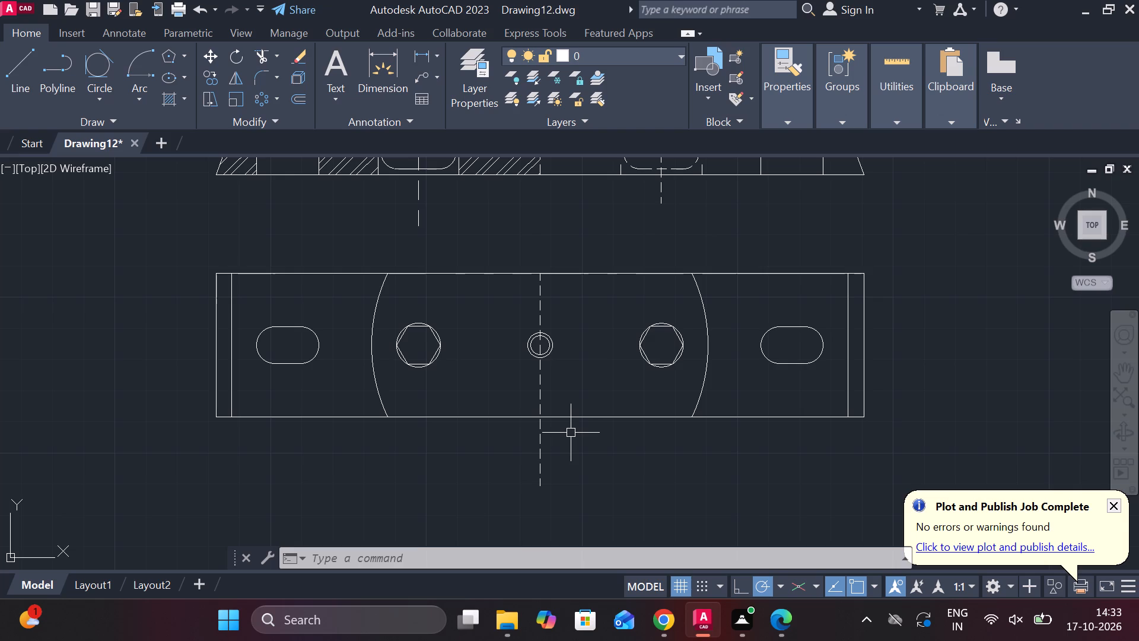
Draw a circle of radius 14.5 mm centred on the left hexagonal nut in the top view.
middle_drag(486, 347, 492, 348)
text(C)
key(space)
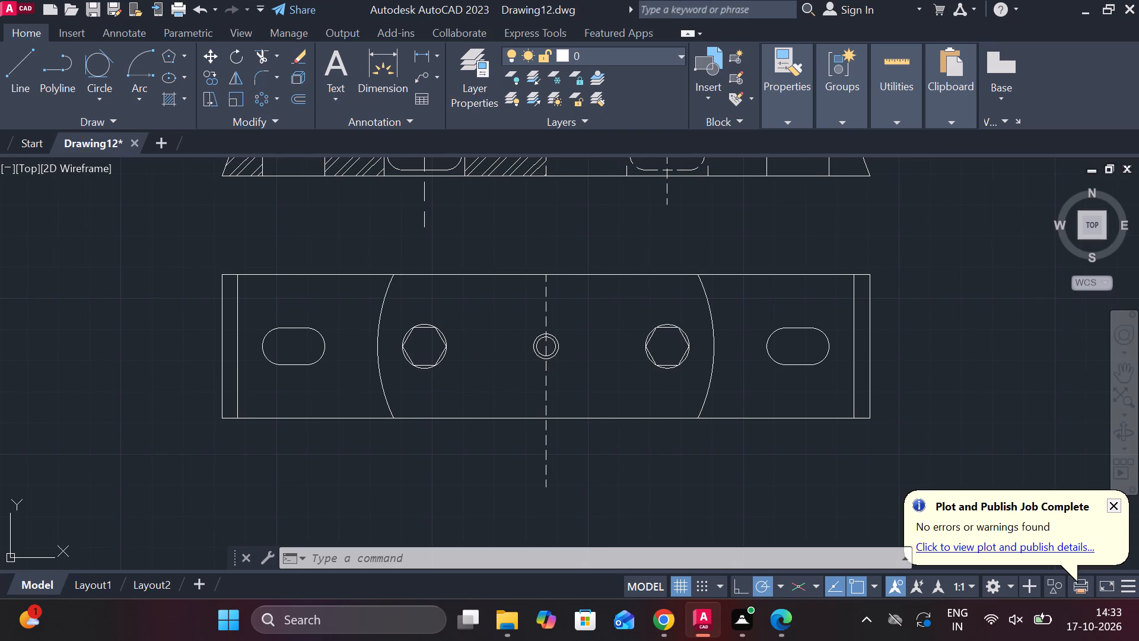
click(418, 342)
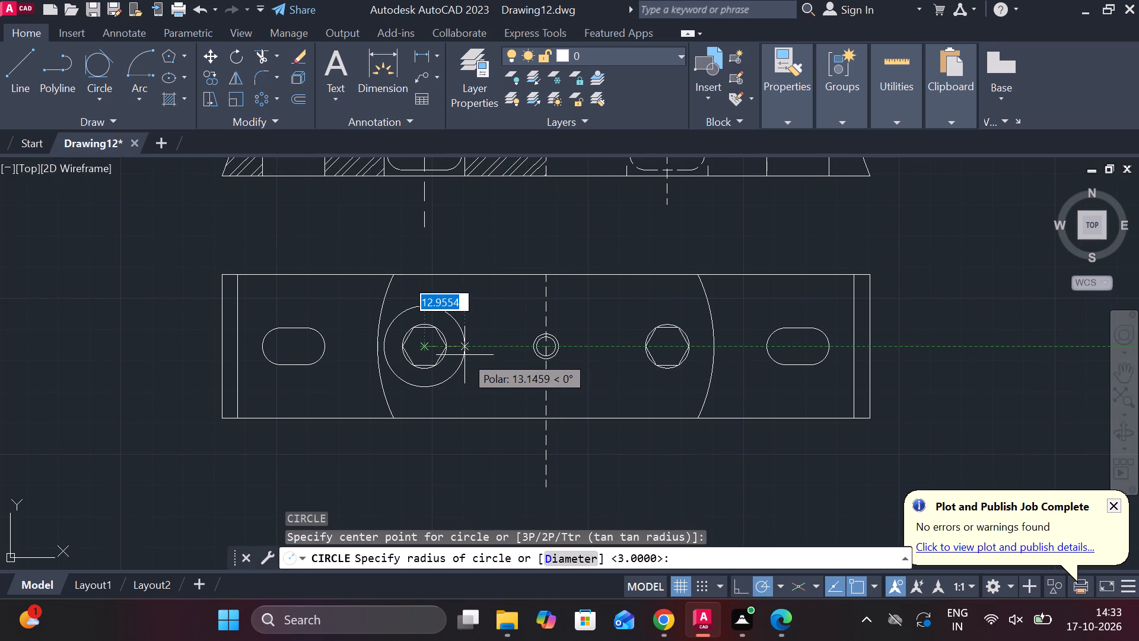
text(14)
text(.5)
key(space)
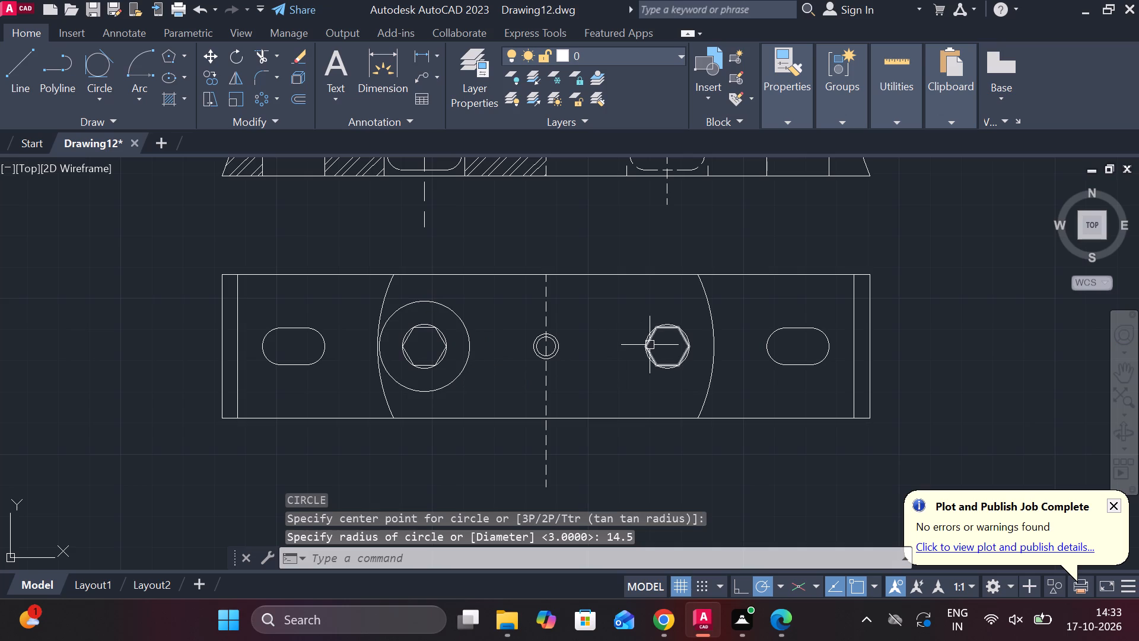
Draw a circle of radius 14.5 mm centred on the right hexagonal nut in the top view.
text(C)
key(space)
click(670, 346)
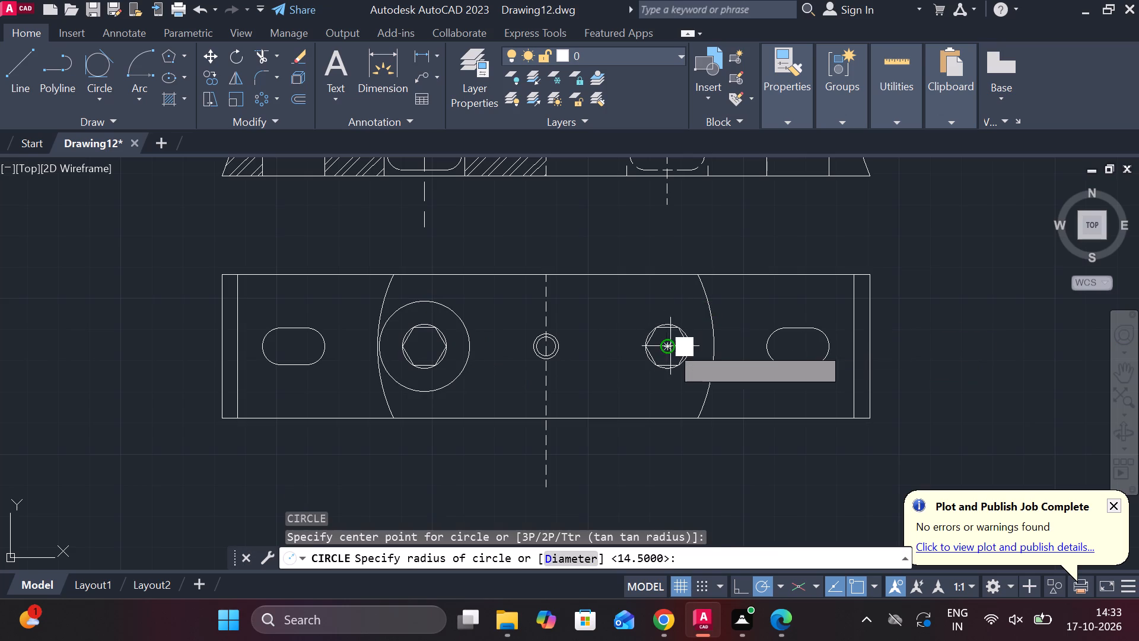
text(14.)
key(5)
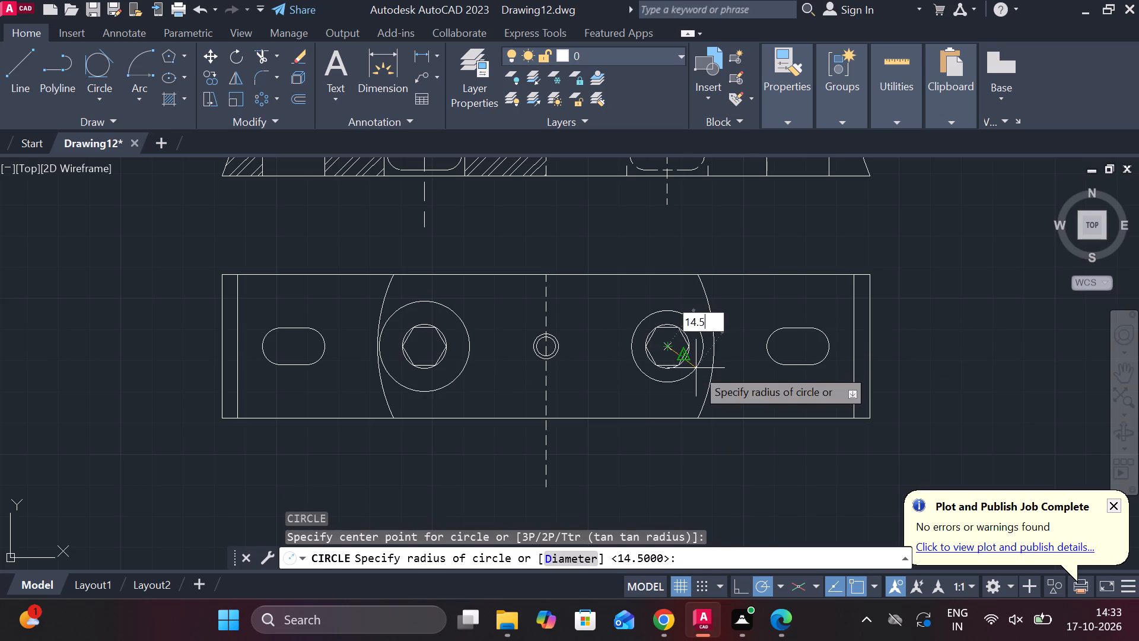
key(Return)
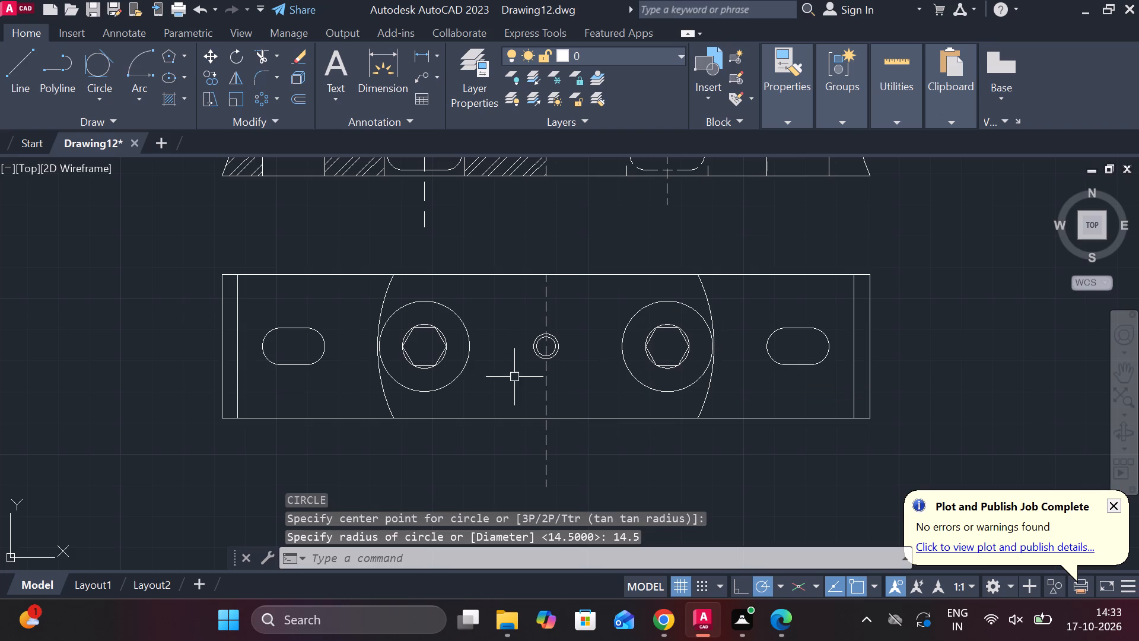
Compare the assembled top view with the front view and with the cap and body detail views.
middle_drag(490, 399, 490, 375)
scroll(490, 299, down, 1)
middle_drag(511, 300, 515, 307)
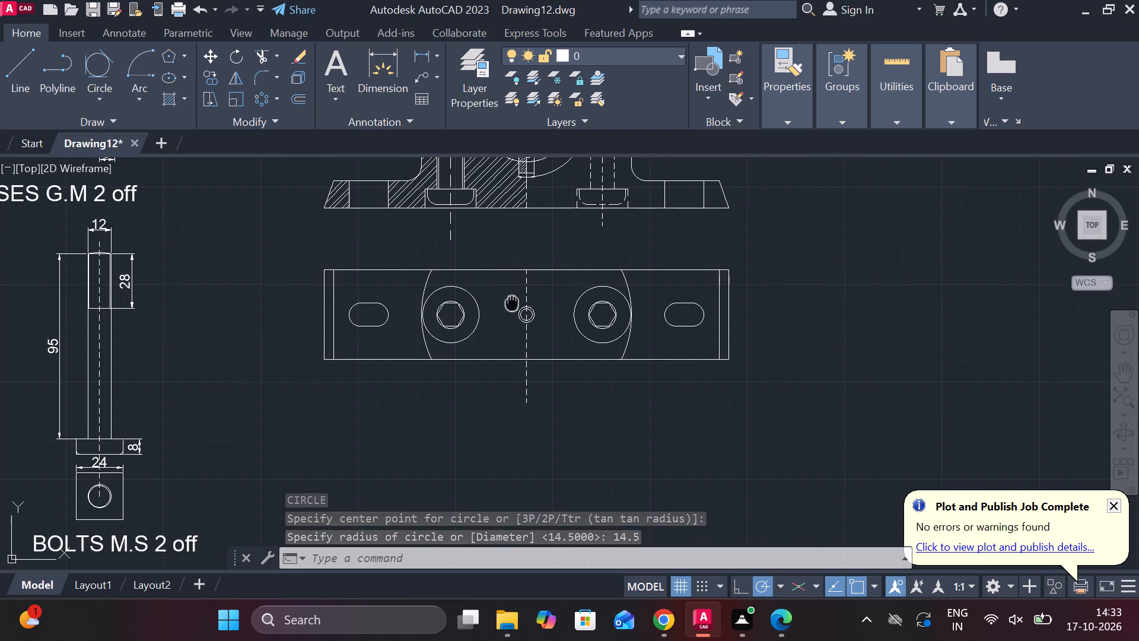
middle_drag(515, 307, 517, 360)
scroll(513, 324, down, 2)
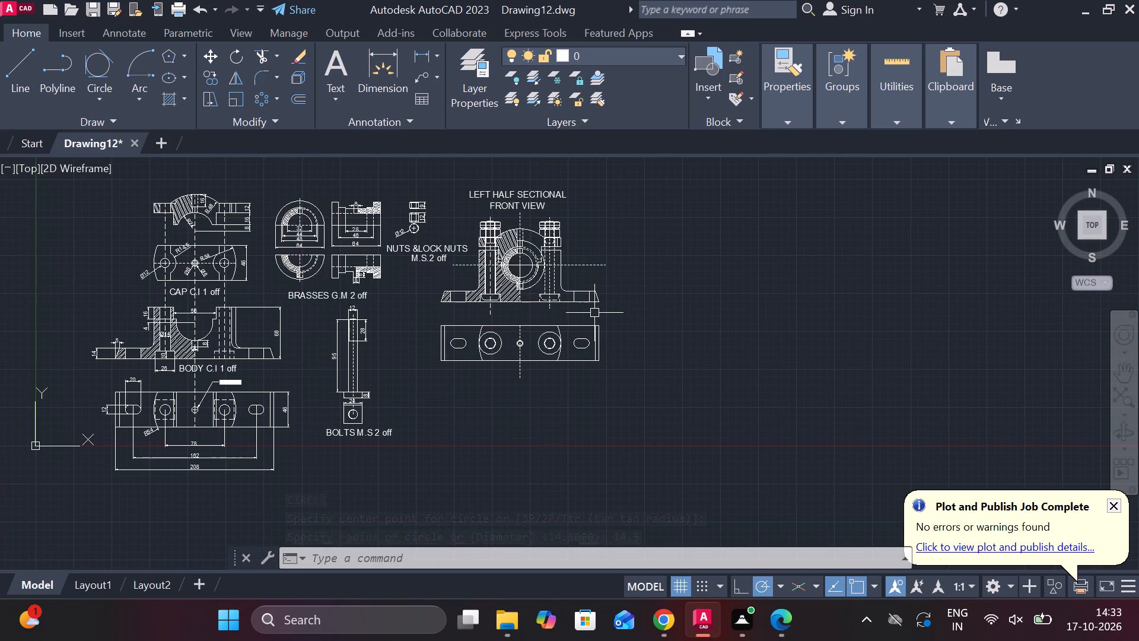
scroll(561, 319, up, 2)
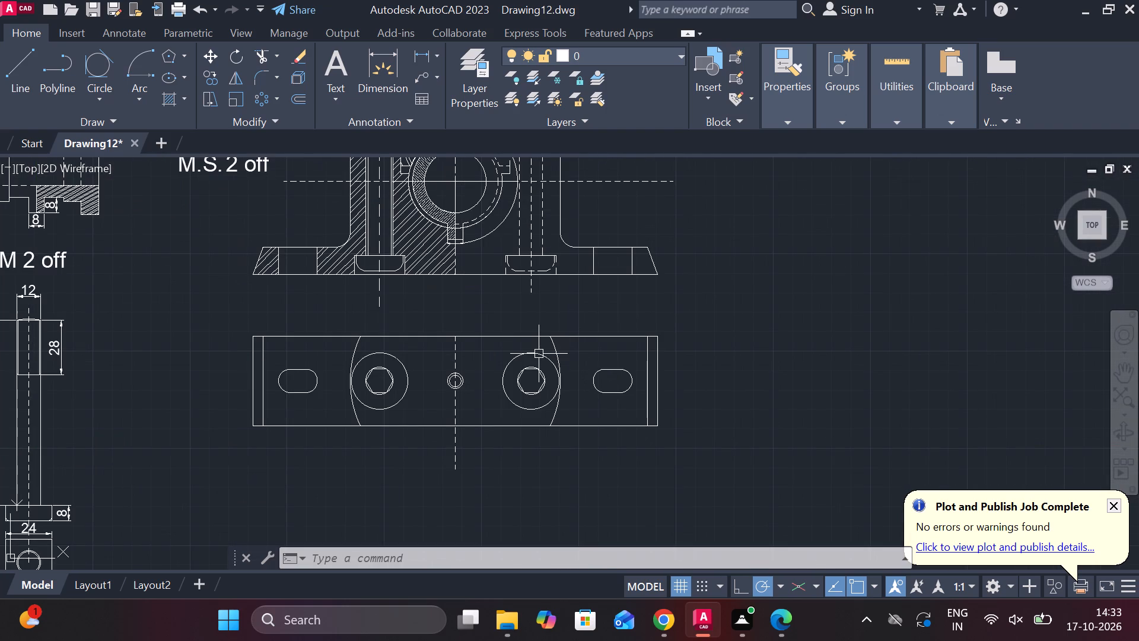
middle_drag(562, 321, 571, 313)
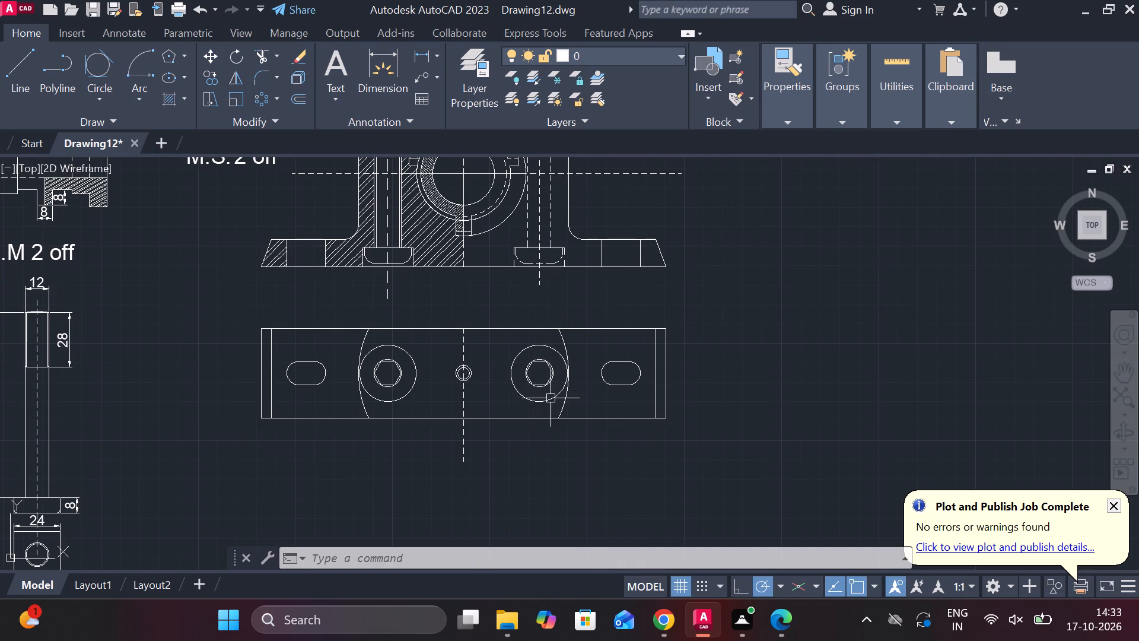
scroll(552, 351, up, 1)
scroll(552, 348, down, 2)
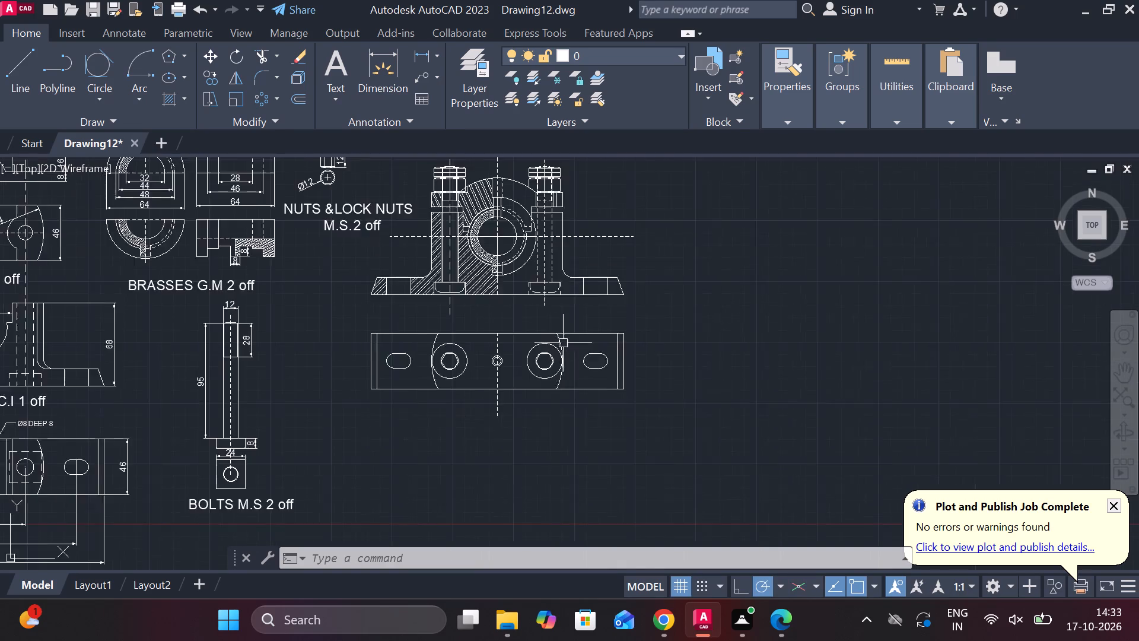
middle_drag(571, 344, 603, 425)
middle_drag(610, 385, 884, 225)
scroll(666, 460, down, 1)
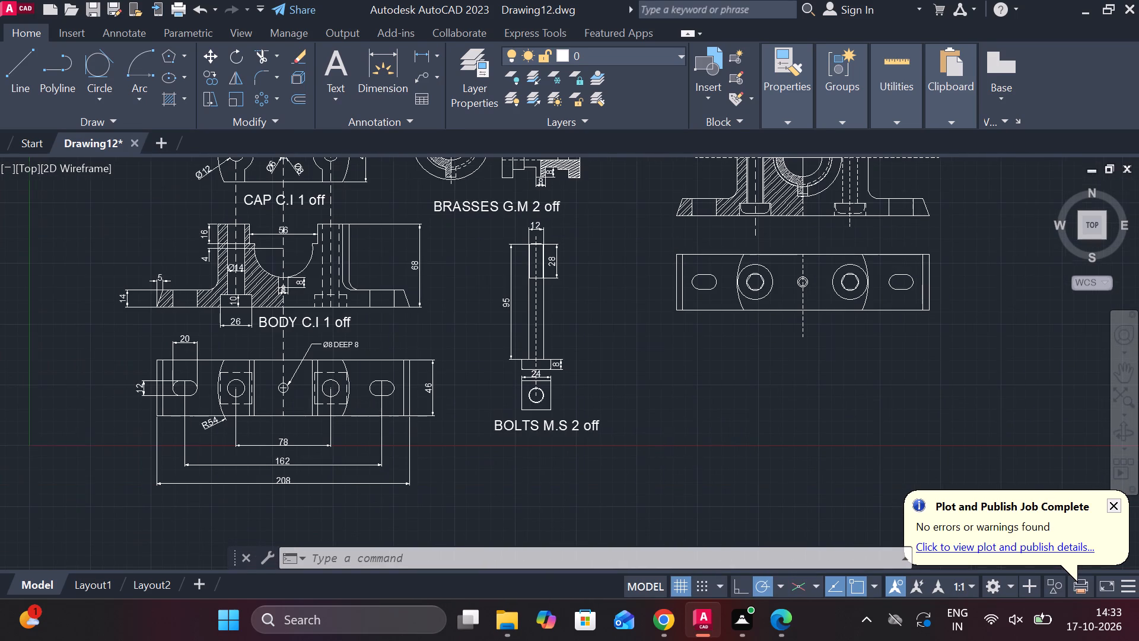
middle_click(676, 499)
scroll(714, 434, down, 1)
scroll(715, 420, up, 1)
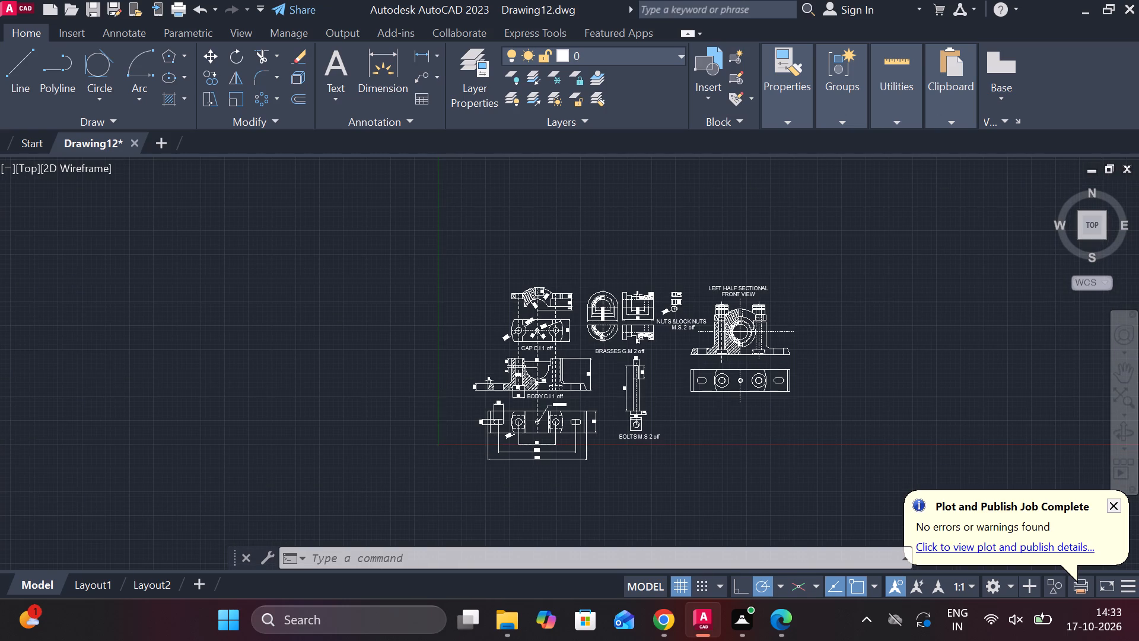
scroll(718, 423, up, 2)
middle_drag(691, 424, 499, 448)
middle_drag(465, 429, 399, 433)
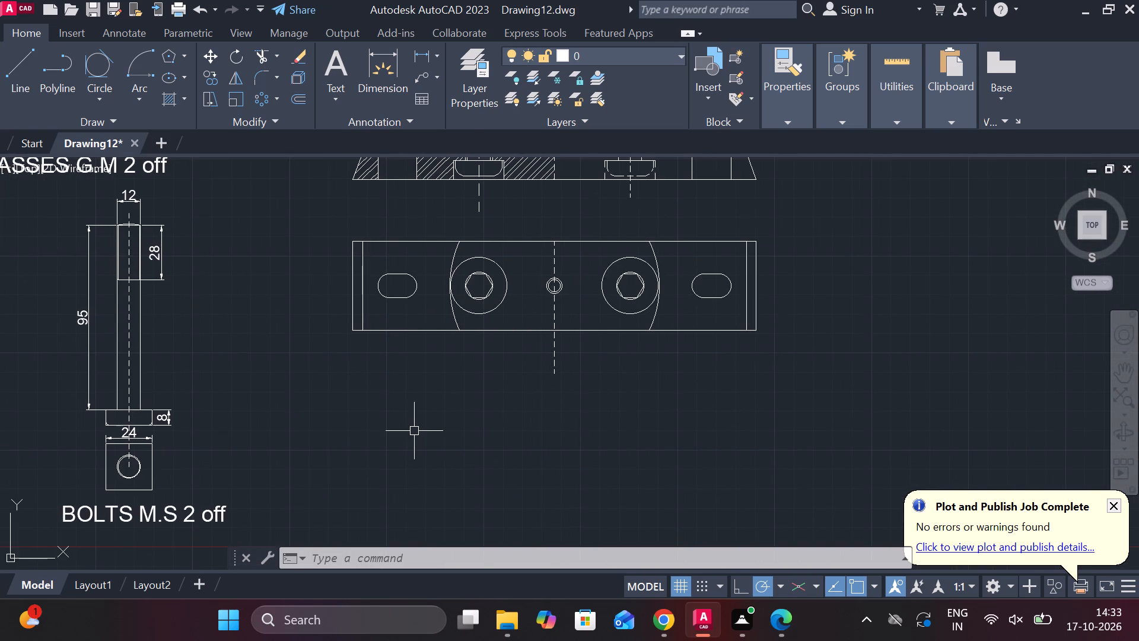
middle_drag(457, 391, 464, 459)
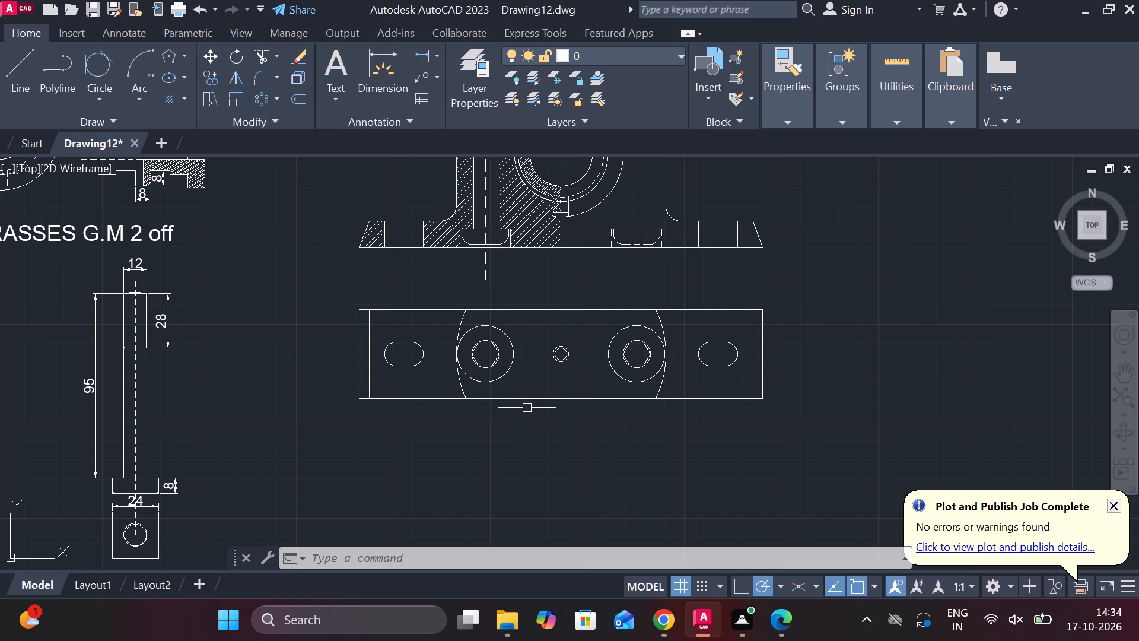
scroll(527, 407, down, 1)
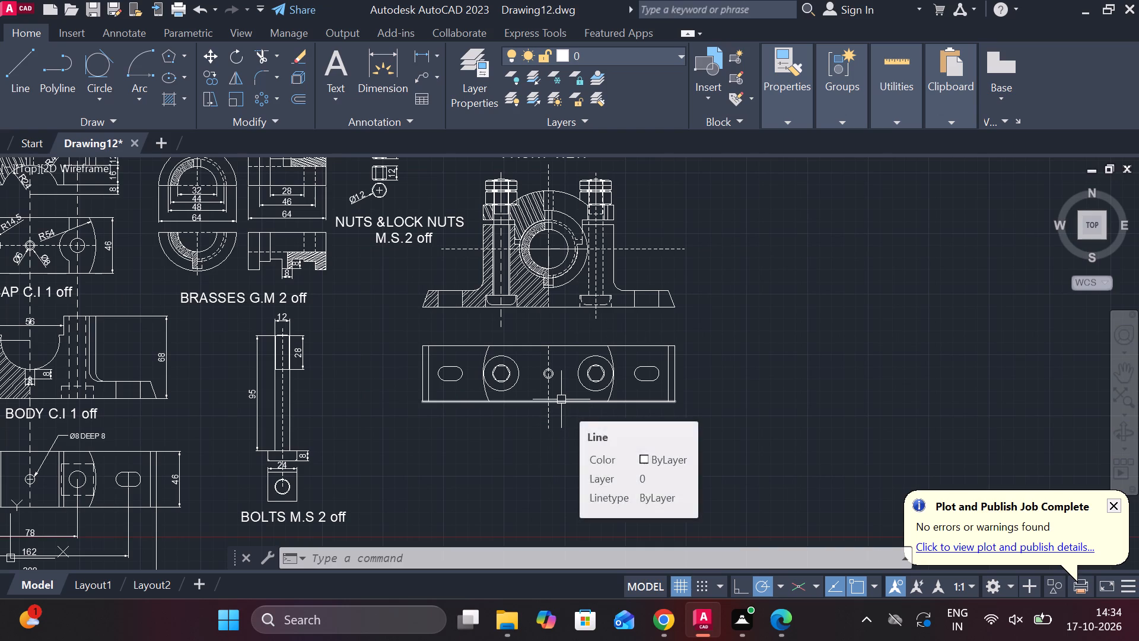
scroll(552, 350, up, 1)
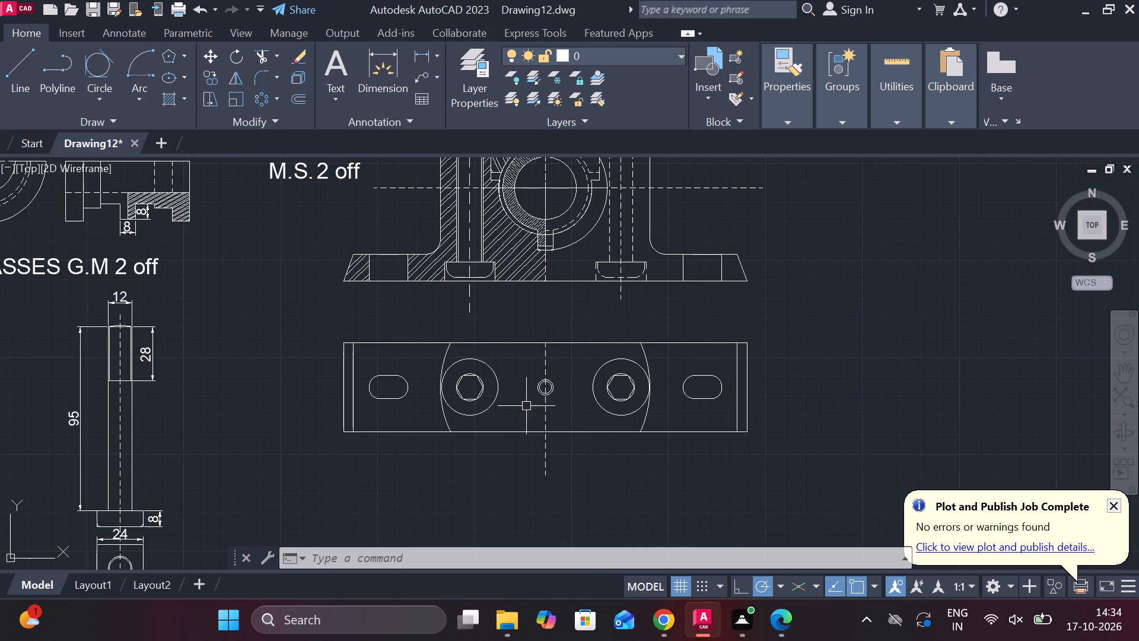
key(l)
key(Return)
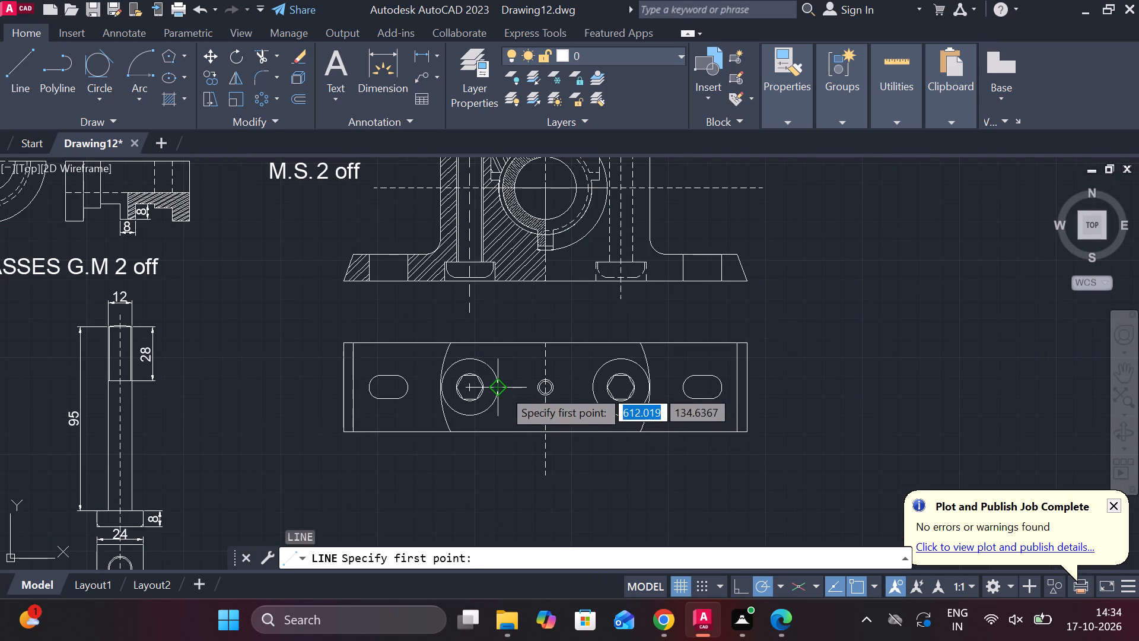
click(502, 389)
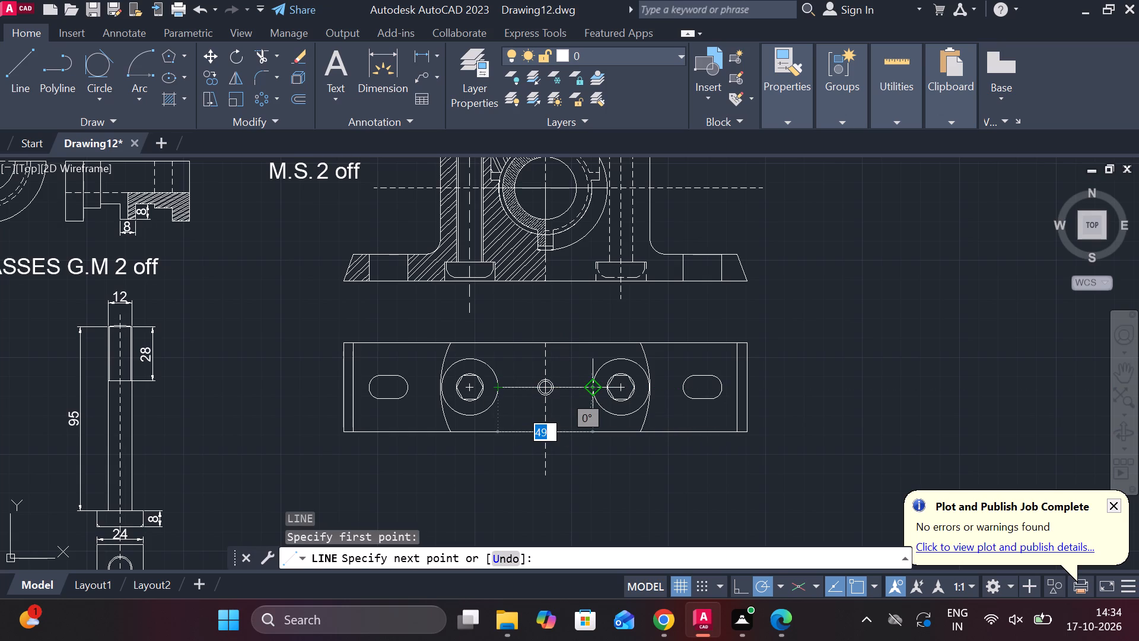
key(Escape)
Offset the top view's vertical dashed centre line 28 mm toward the right-hand nut.
click(543, 358)
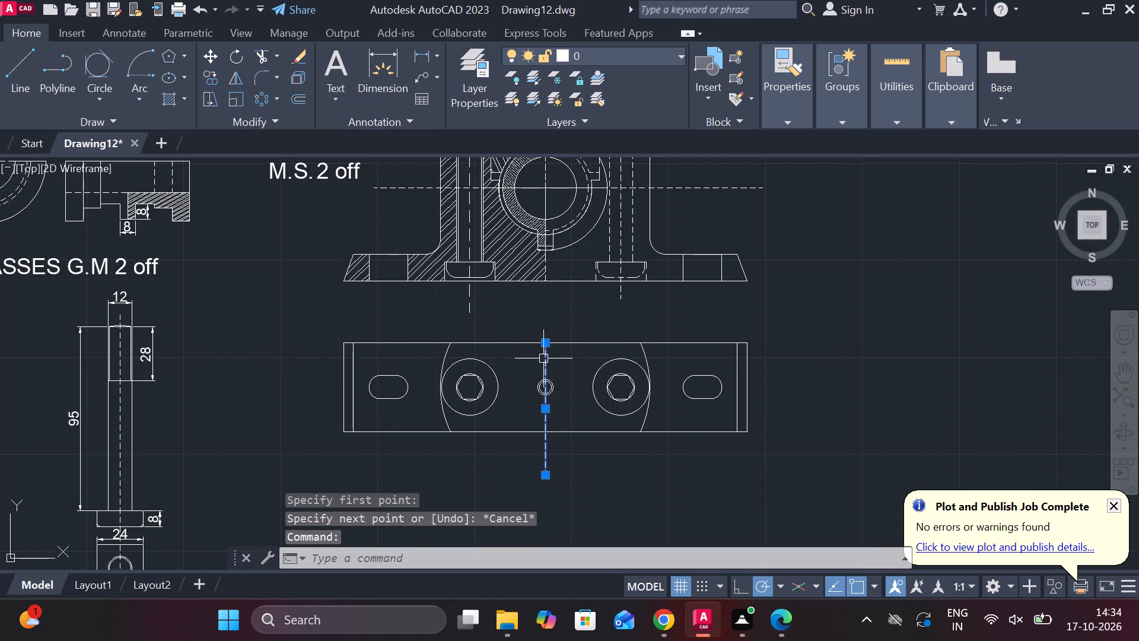
key(o)
key(Return)
key(Return)
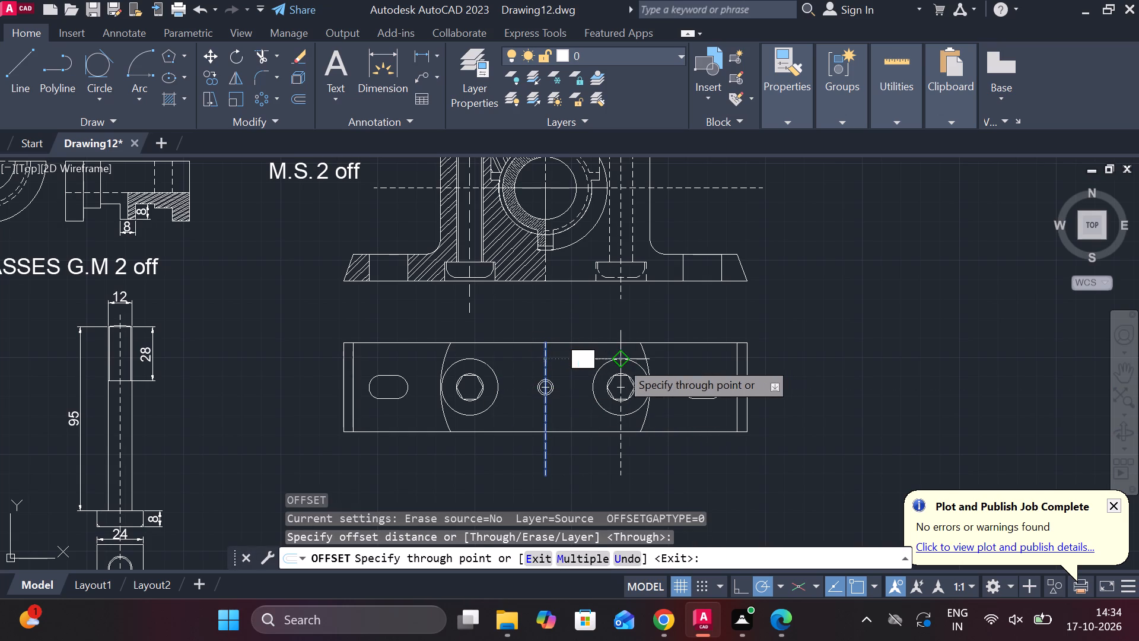
key(2)
text(8)
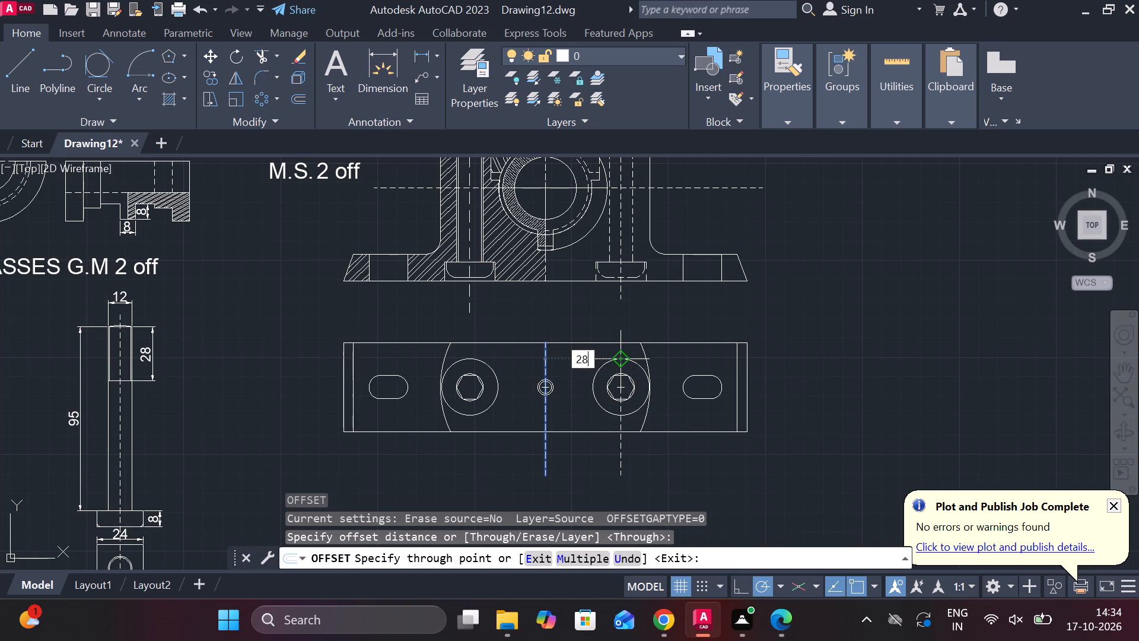
key(space)
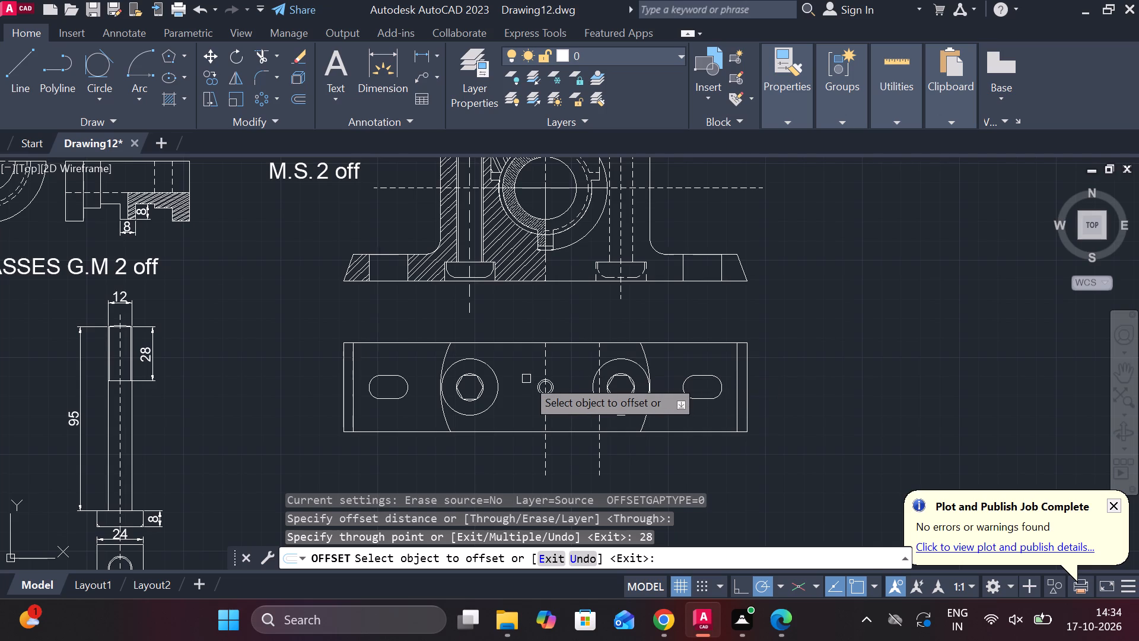
scroll(531, 396, up, 2)
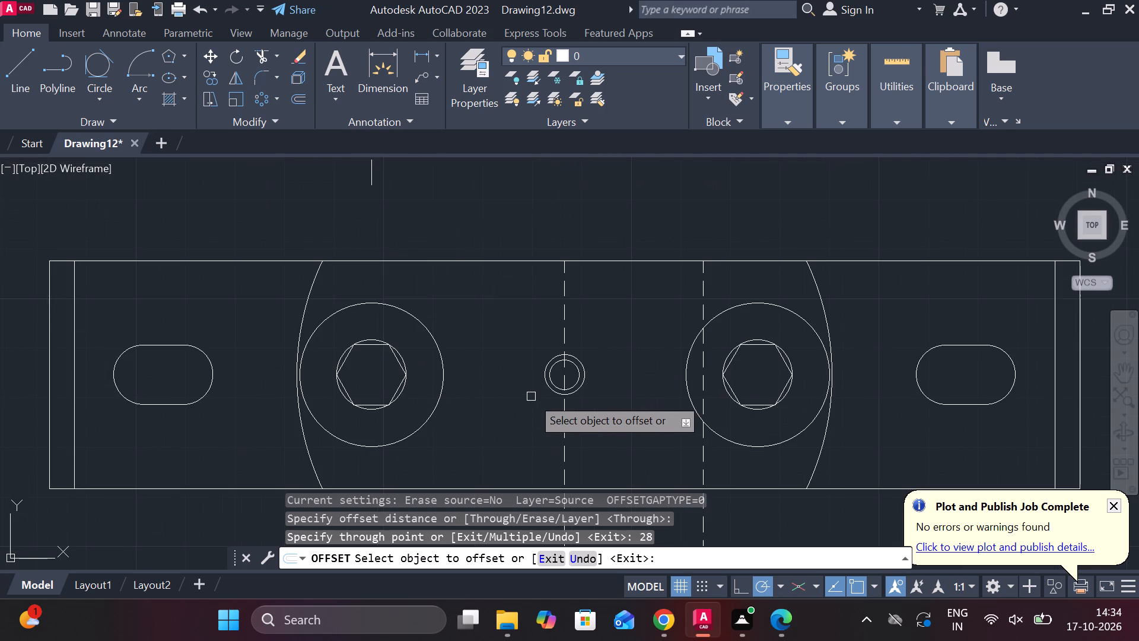
Offset the top view's vertical dashed centre line 28 mm toward the left-hand nut.
click(566, 313)
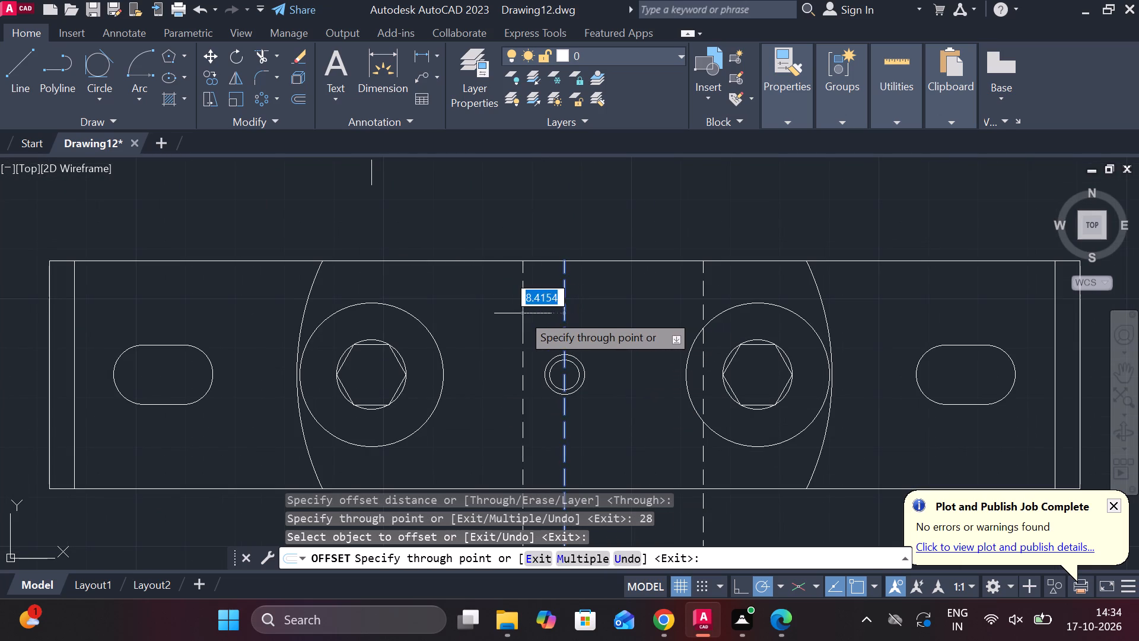
text(32)
key(BackSpace)
key(BackSpace)
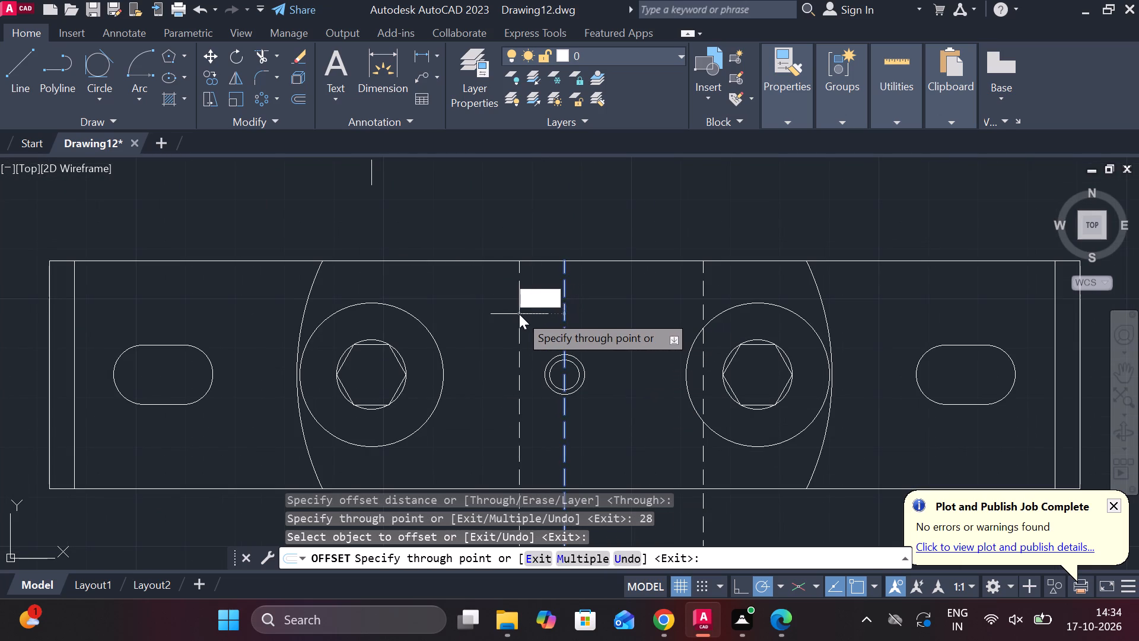
text(28)
key(Return)
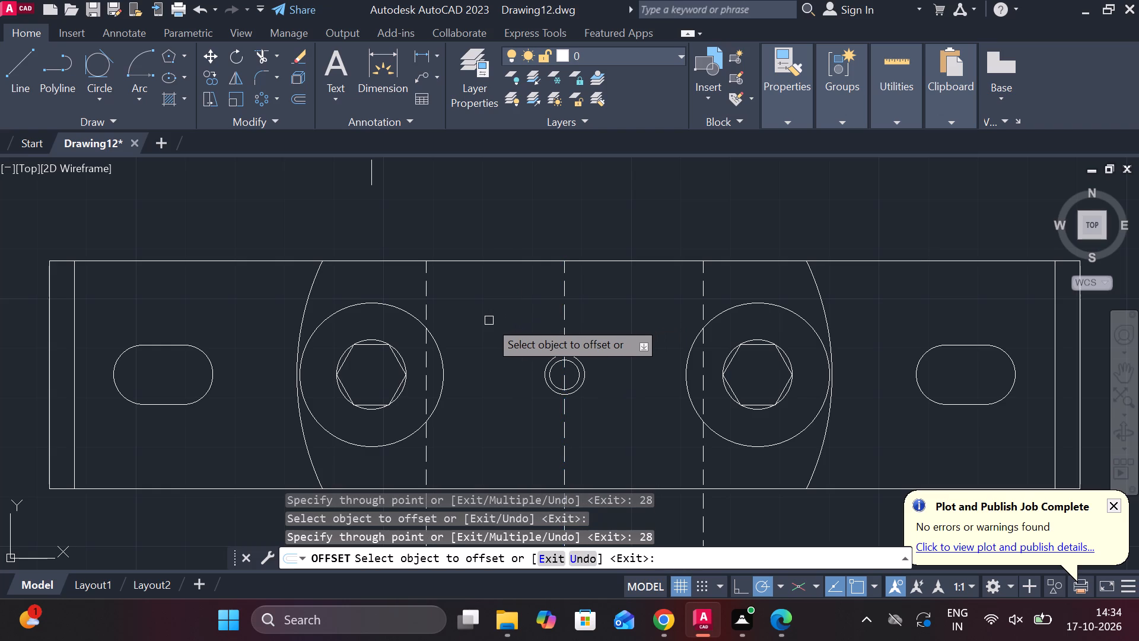
key(Escape)
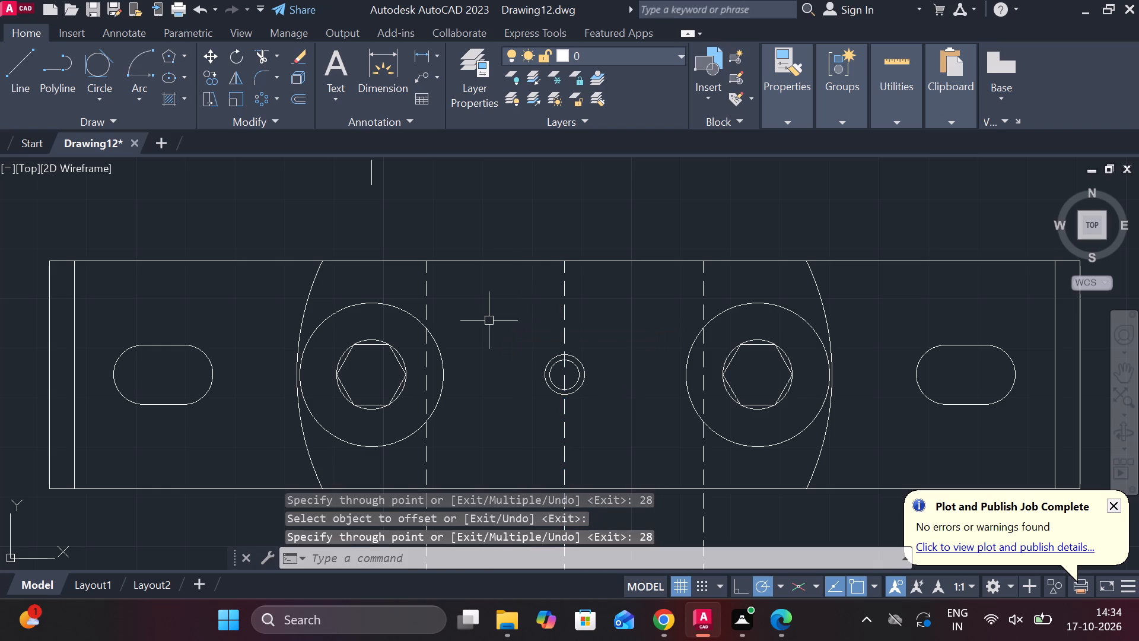
Set the linetype of the two lines offset 28 mm from the top view's centre line to ByLayer.
click(425, 293)
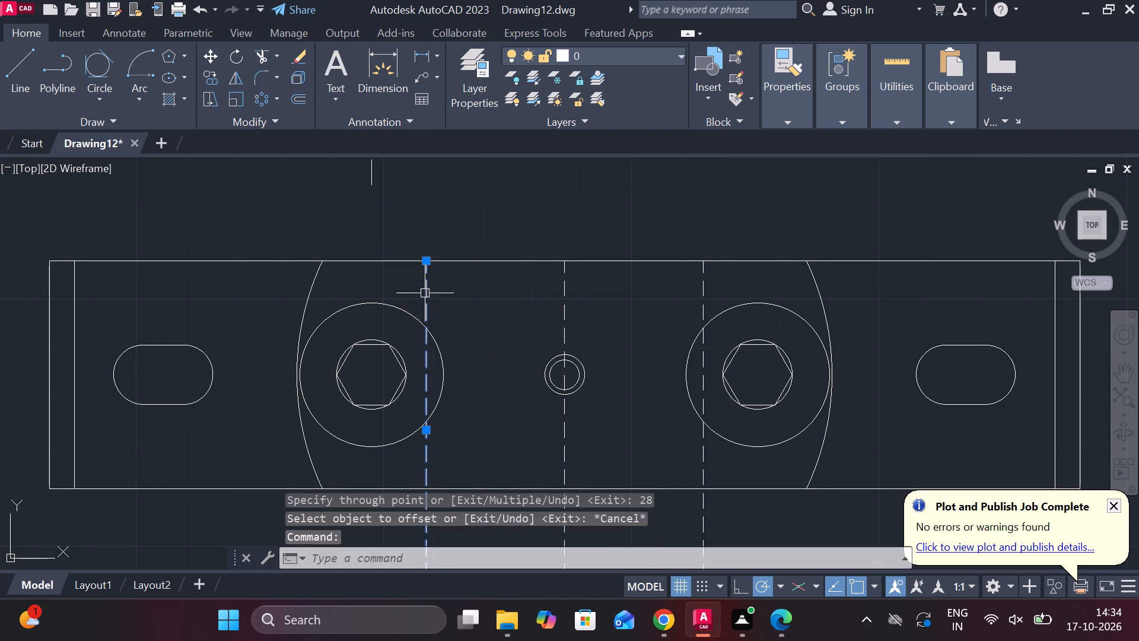
click(704, 295)
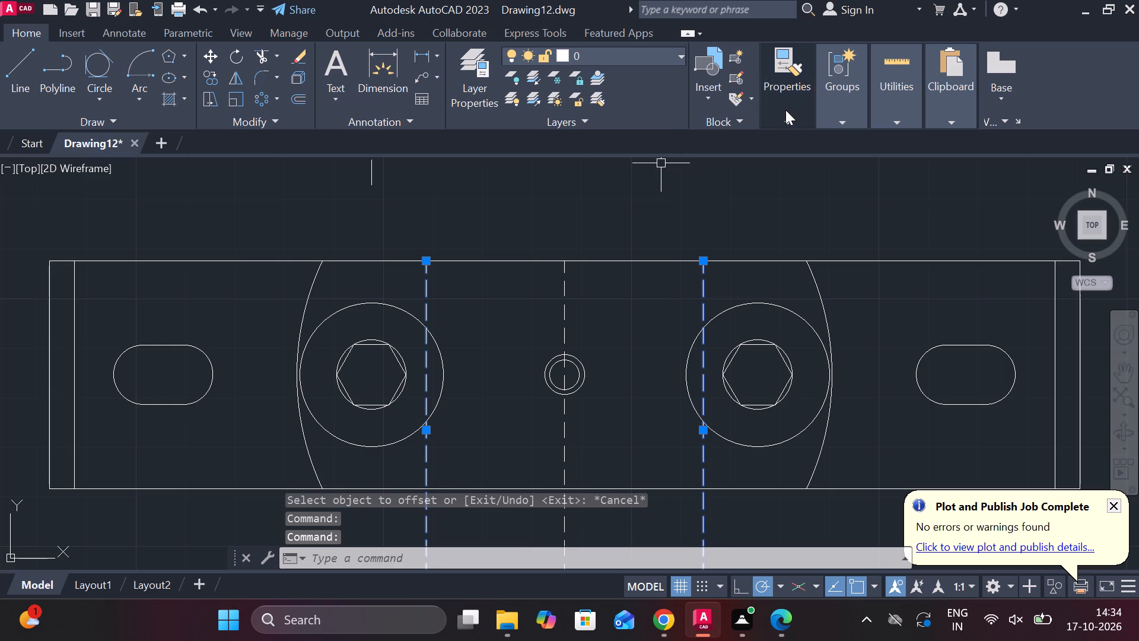
click(785, 117)
click(934, 180)
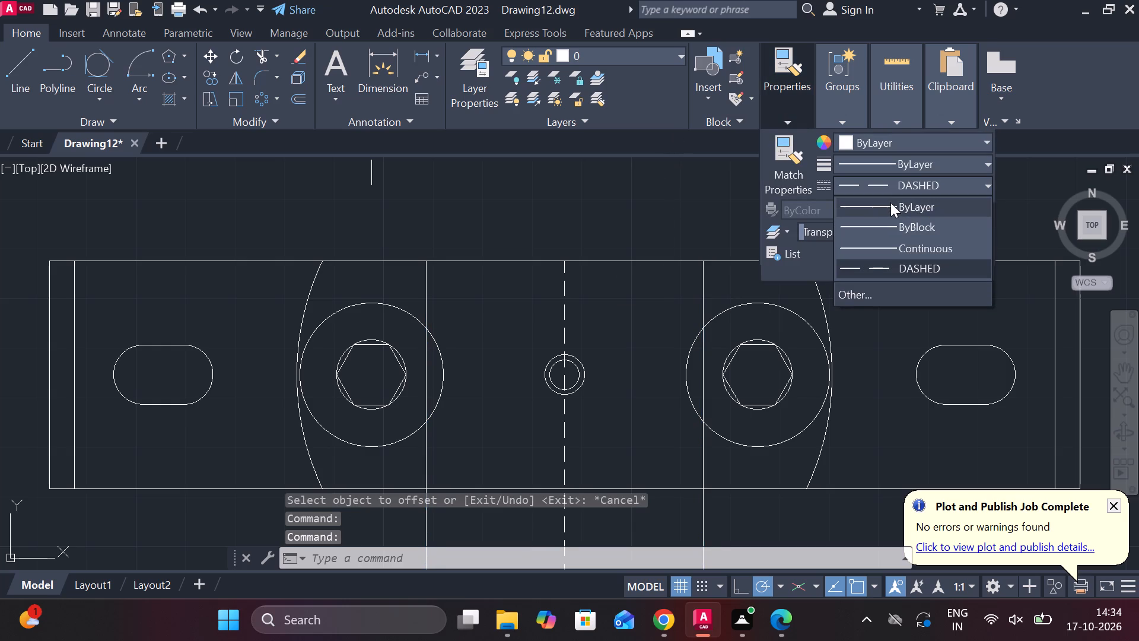
click(887, 204)
key(Escape)
Trim the 14.5 mm radius circles and 28 mm offset lines into bulged cap edges, removing the line ends below the base outline.
scroll(485, 340, down, 1)
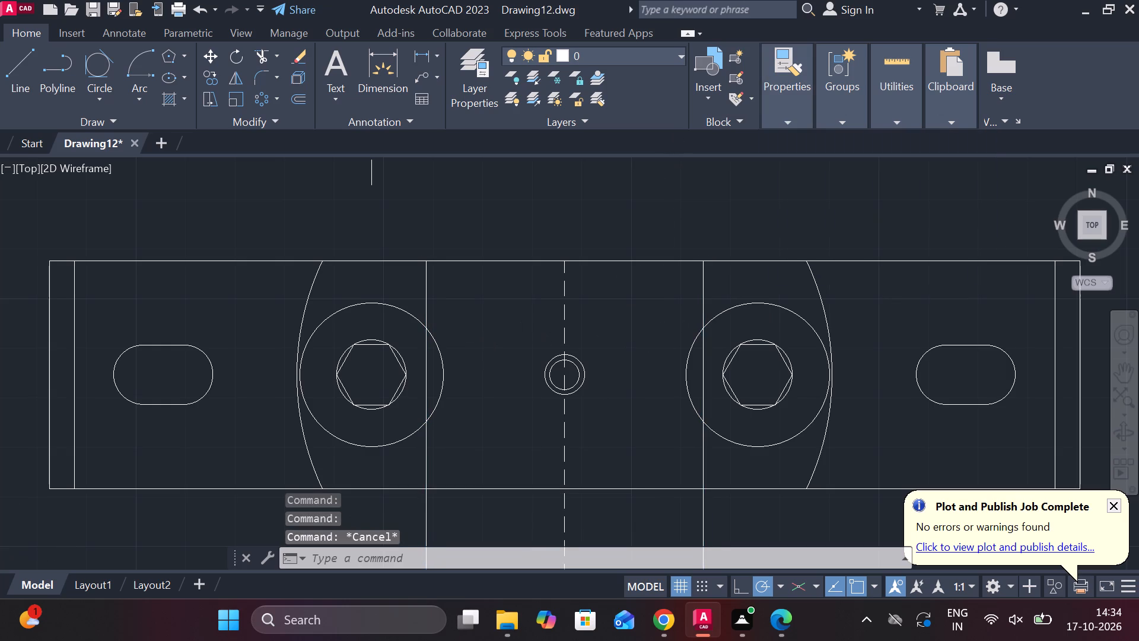
text(TR)
key(space)
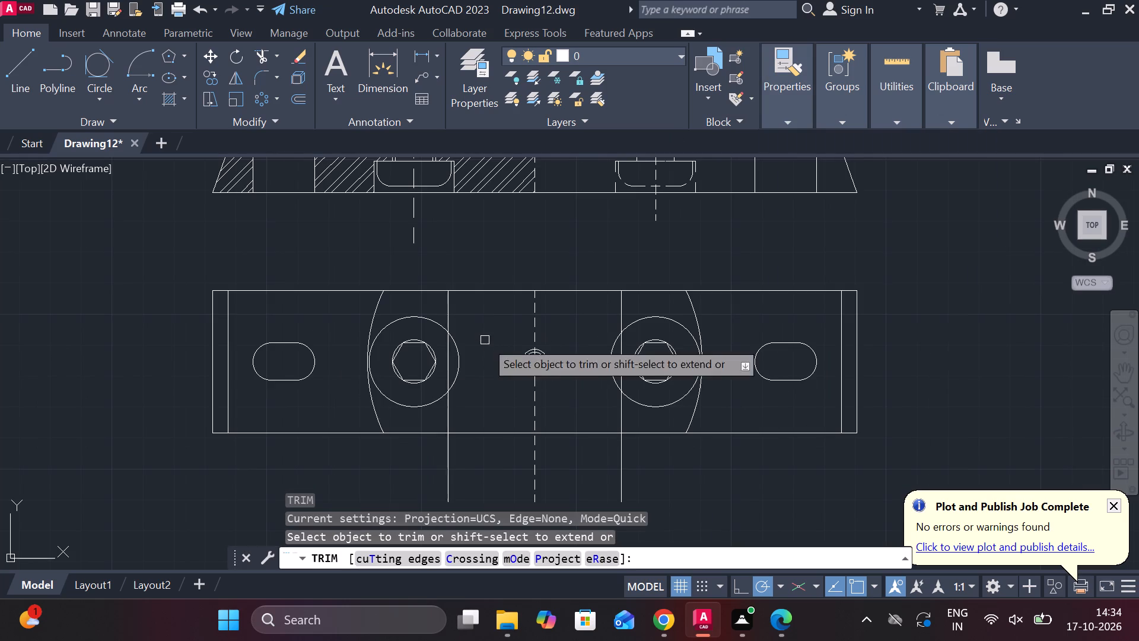
click(428, 402)
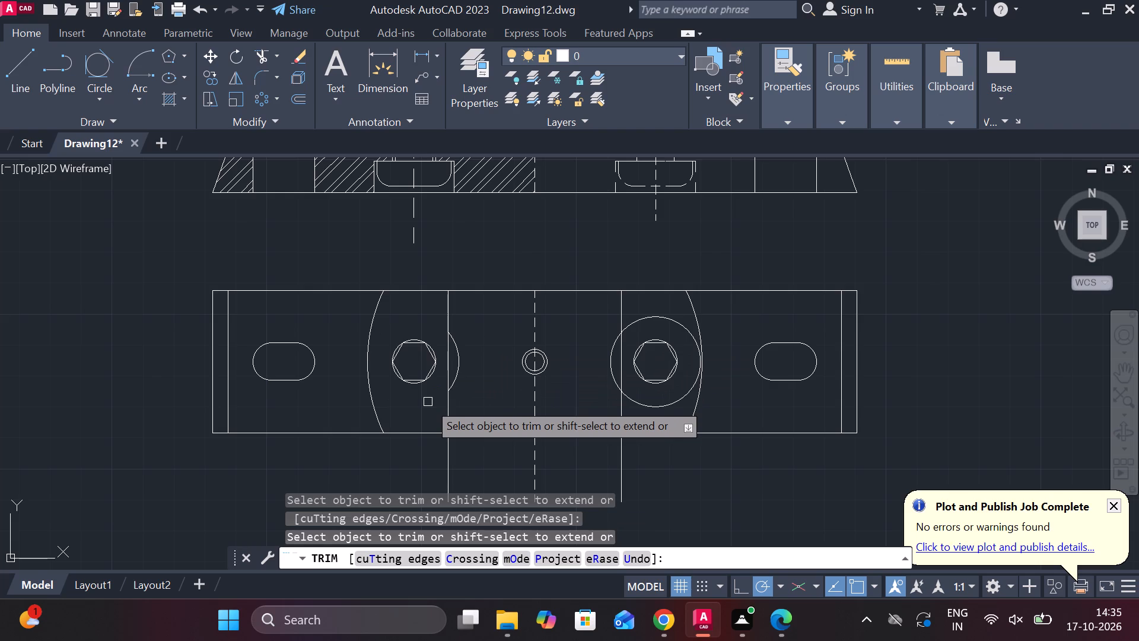
click(447, 371)
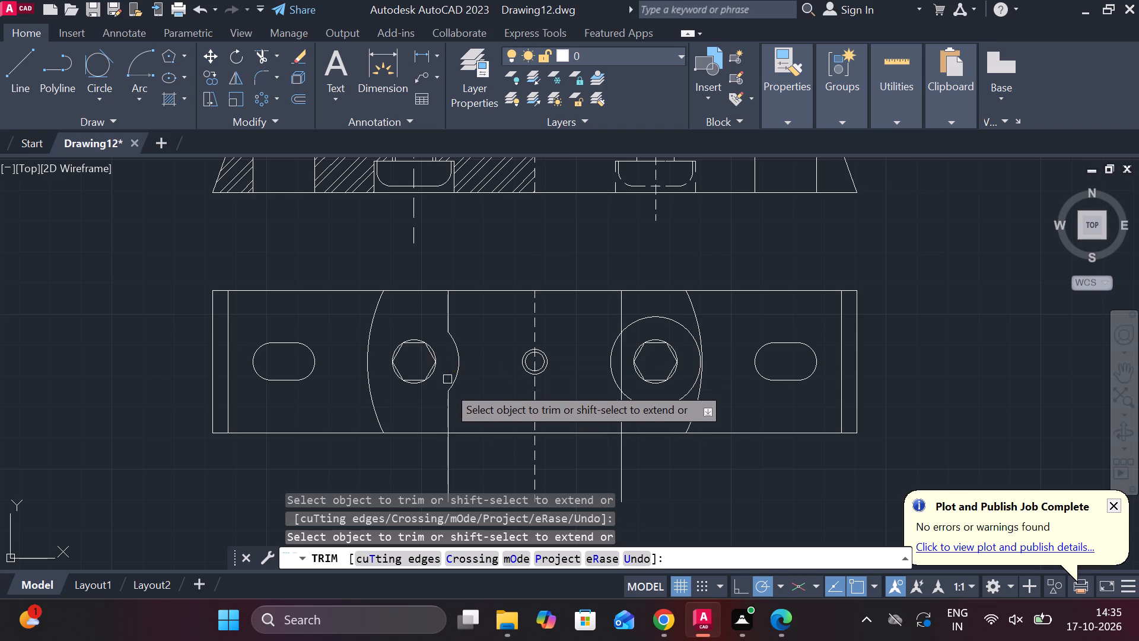
click(450, 468)
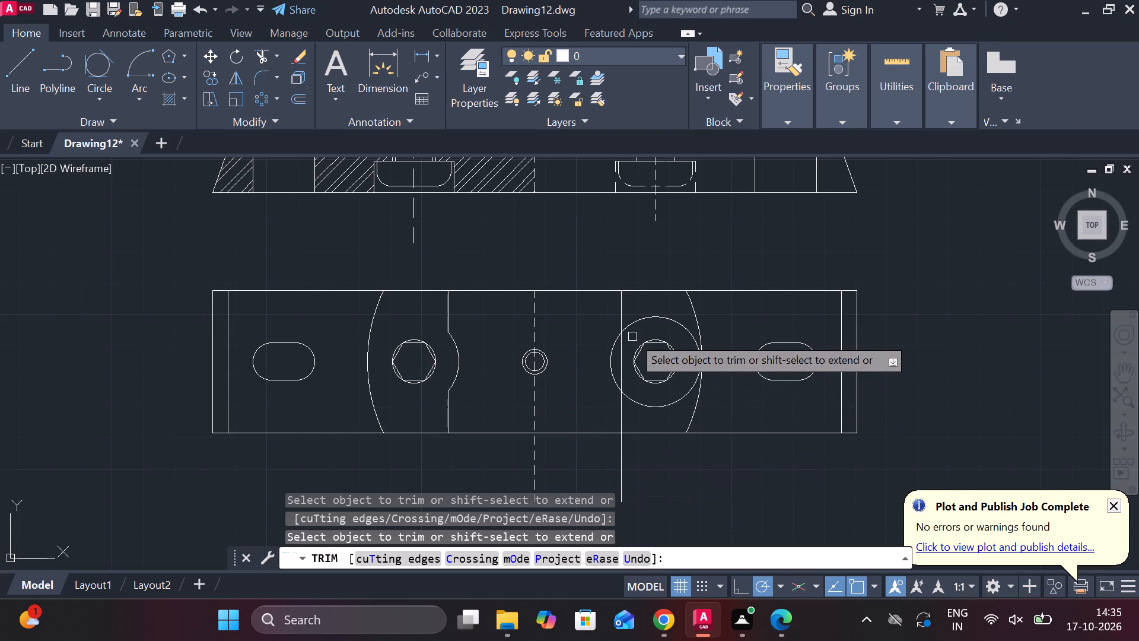
click(640, 325)
click(618, 357)
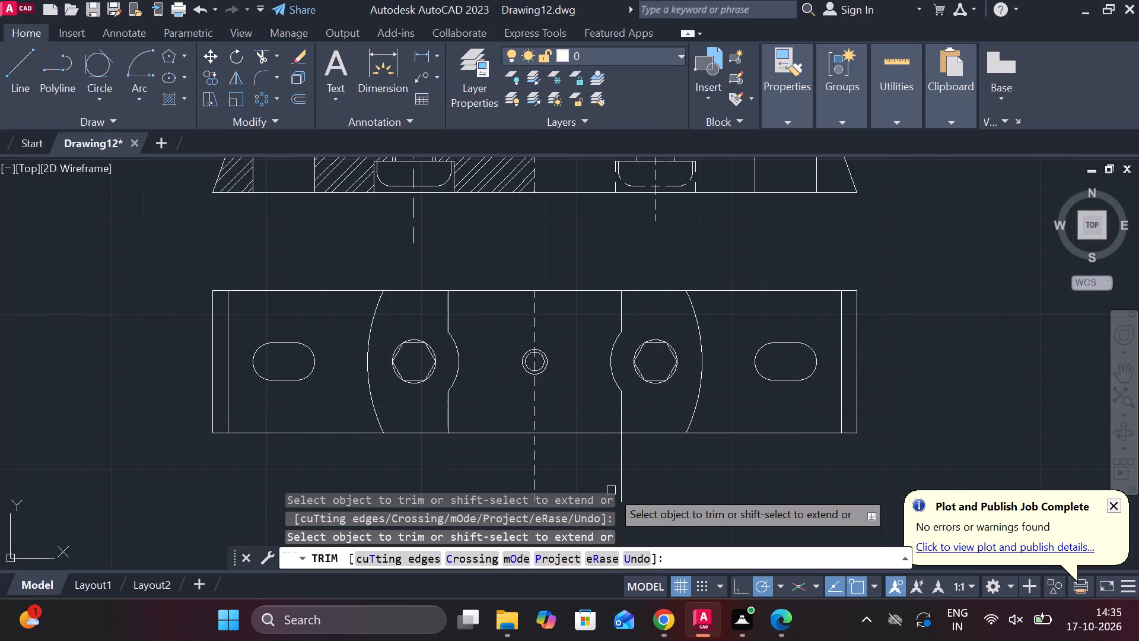
click(619, 462)
scroll(625, 458, down, 1)
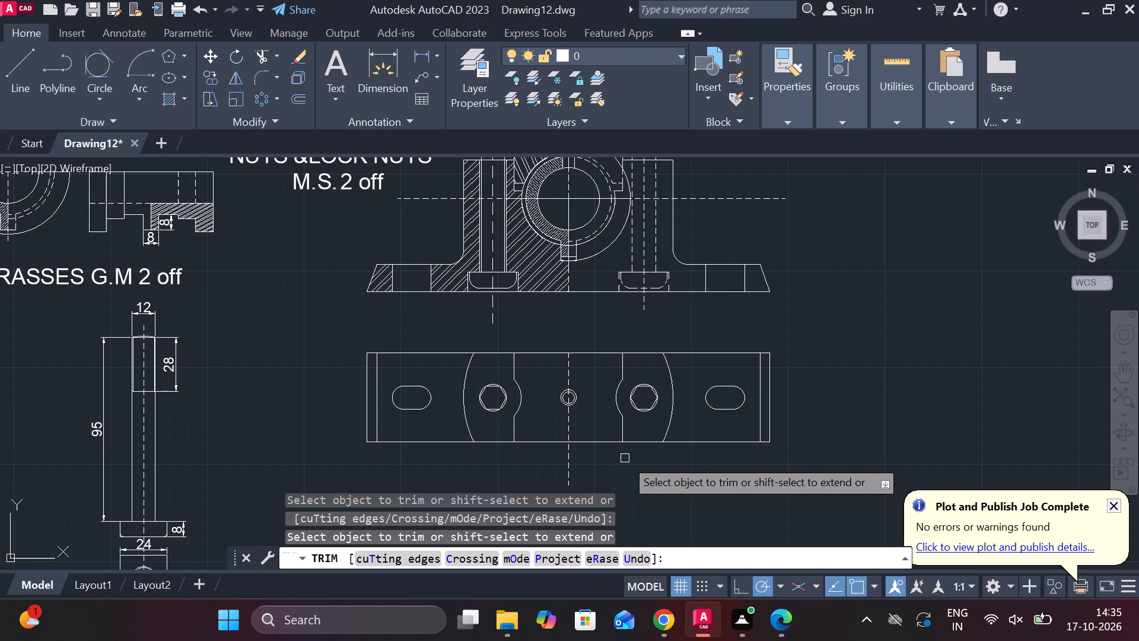
key(Escape)
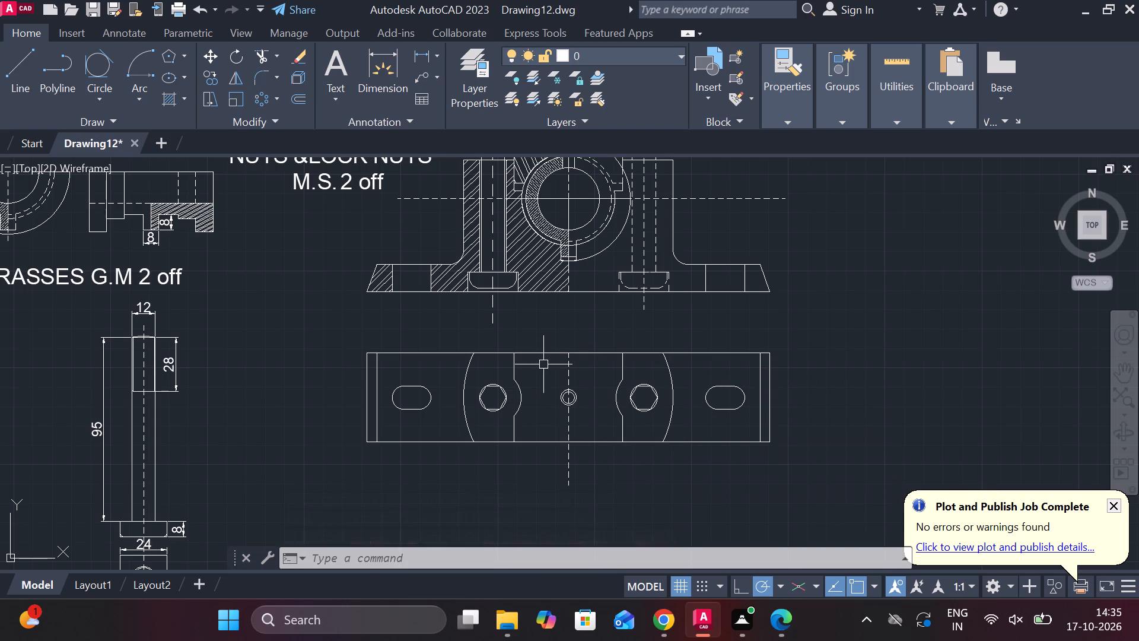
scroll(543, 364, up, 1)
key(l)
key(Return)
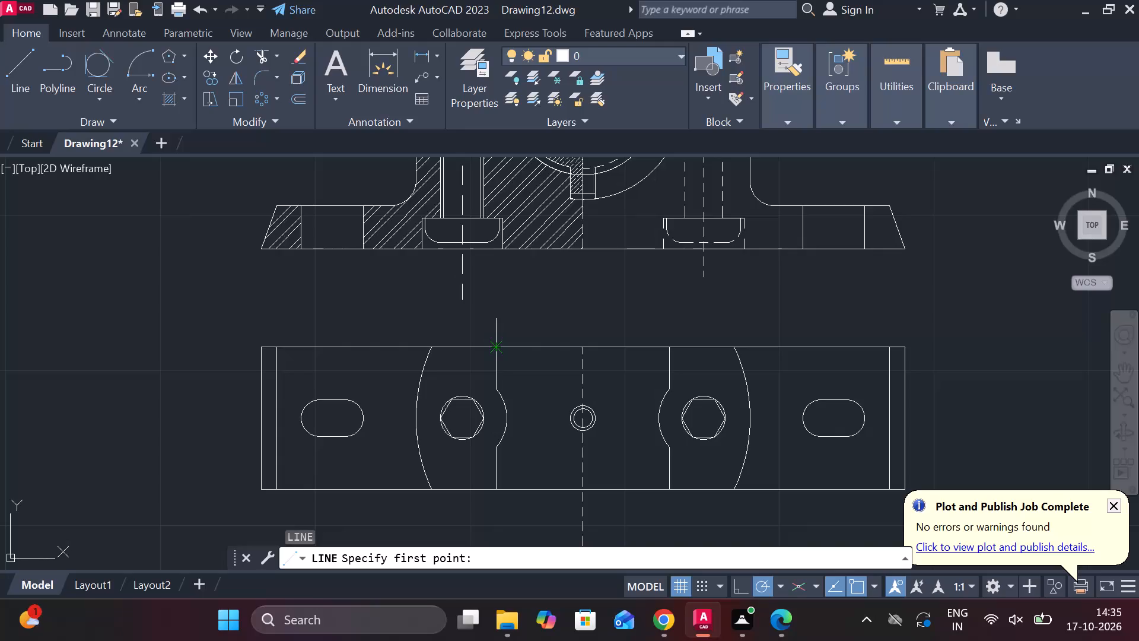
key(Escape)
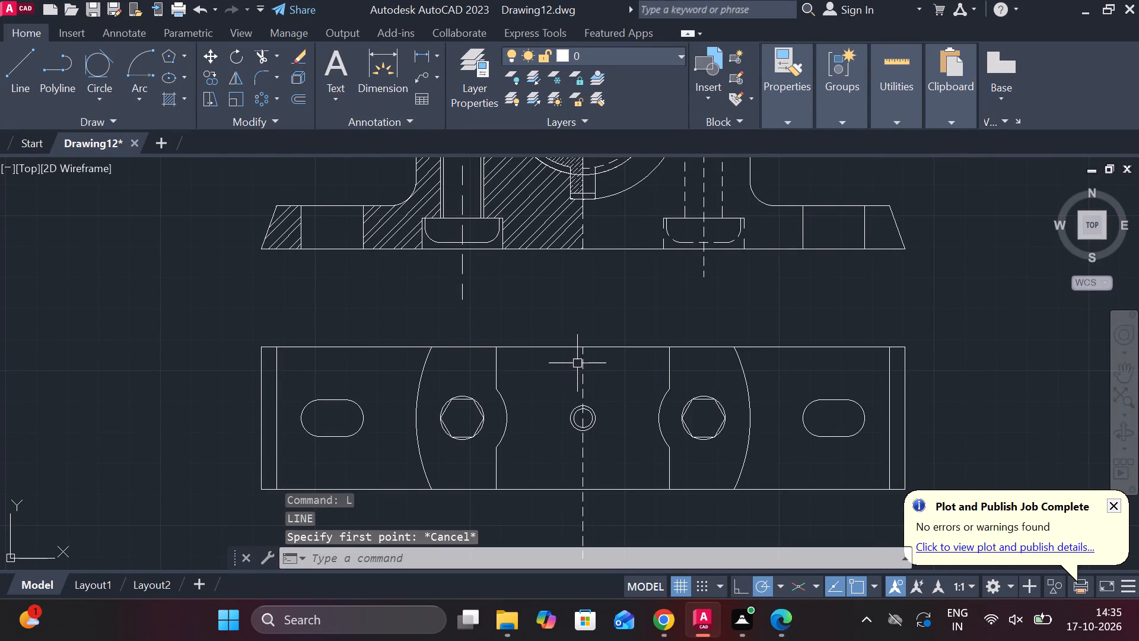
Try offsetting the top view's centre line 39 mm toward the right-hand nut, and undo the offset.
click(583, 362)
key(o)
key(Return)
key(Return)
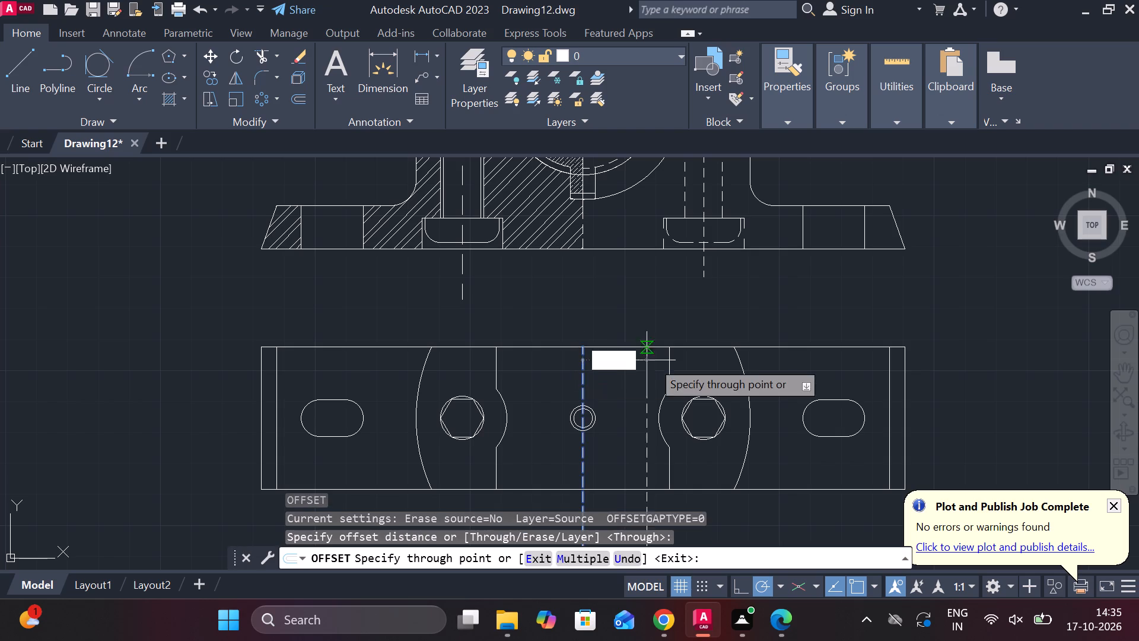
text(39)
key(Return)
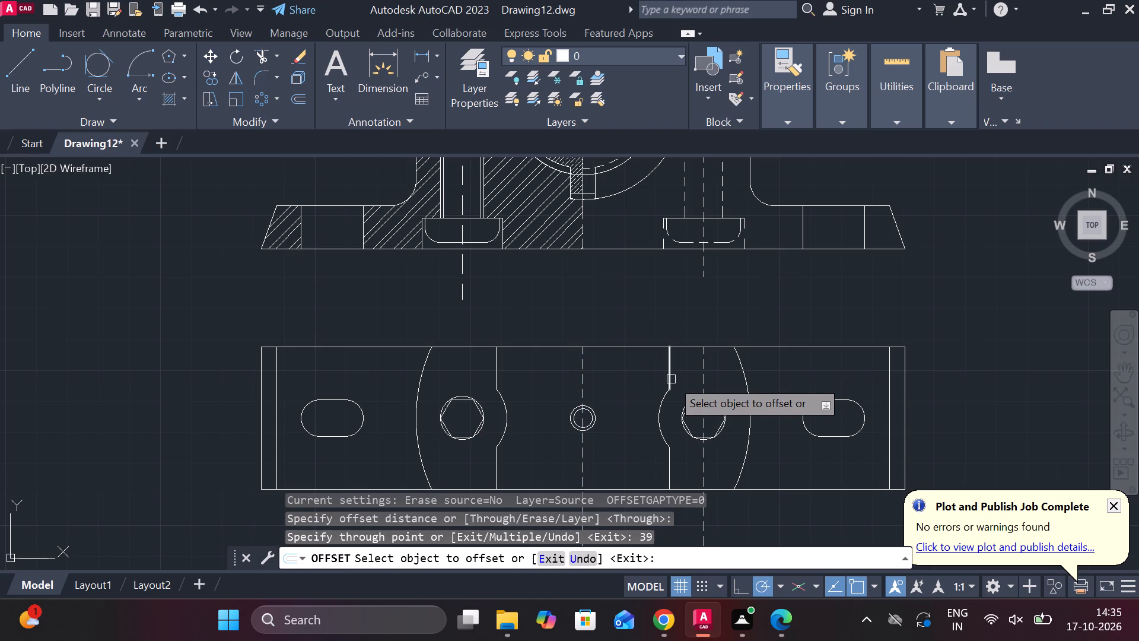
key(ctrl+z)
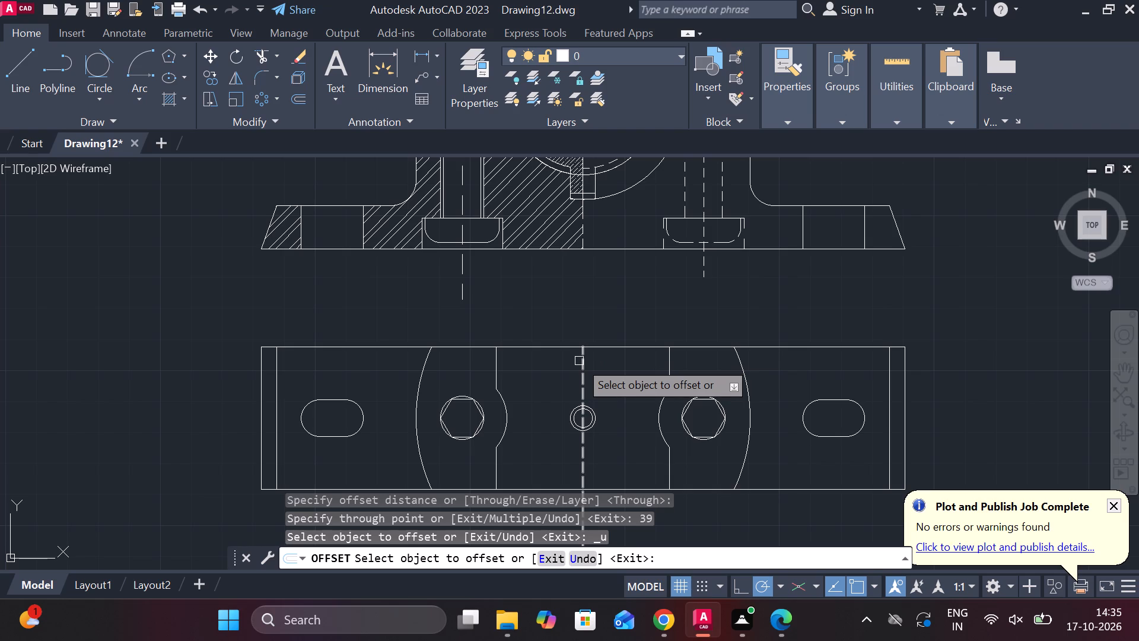
Offset the top view's vertical dashed centre line 16 mm to each side.
scroll(579, 361, down, 1)
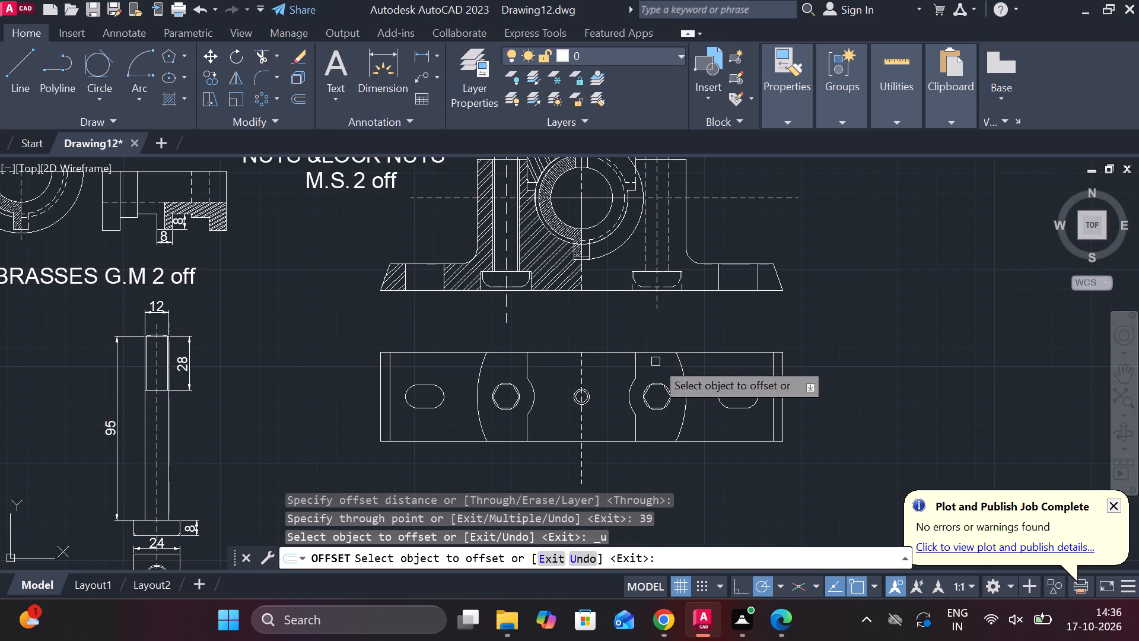
click(583, 373)
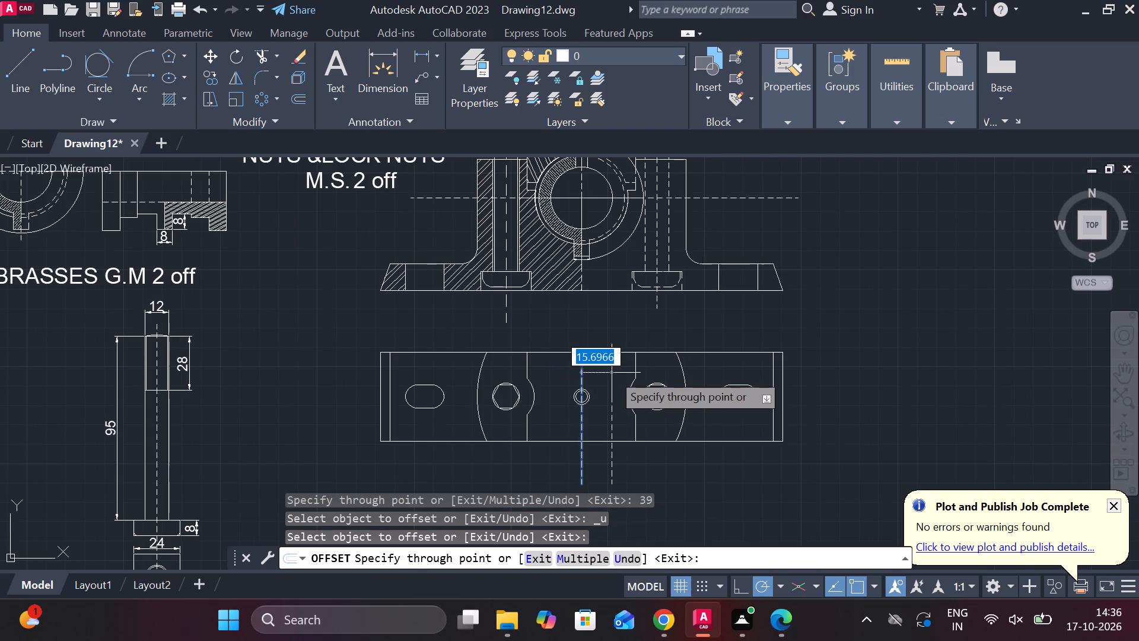
key(1)
key(6)
key(Return)
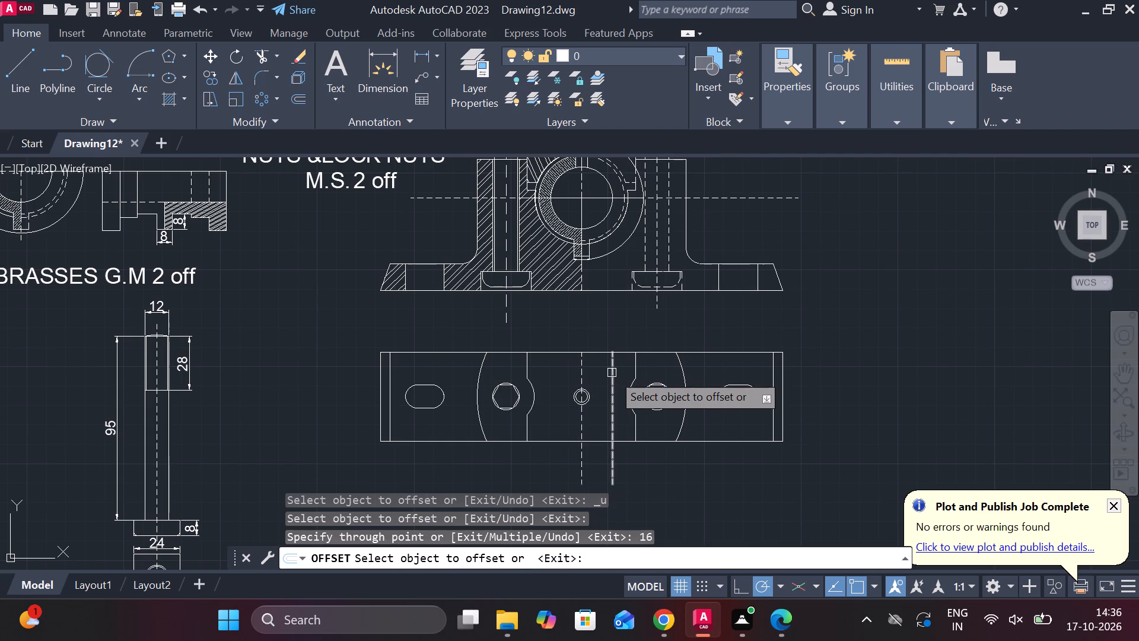
click(584, 373)
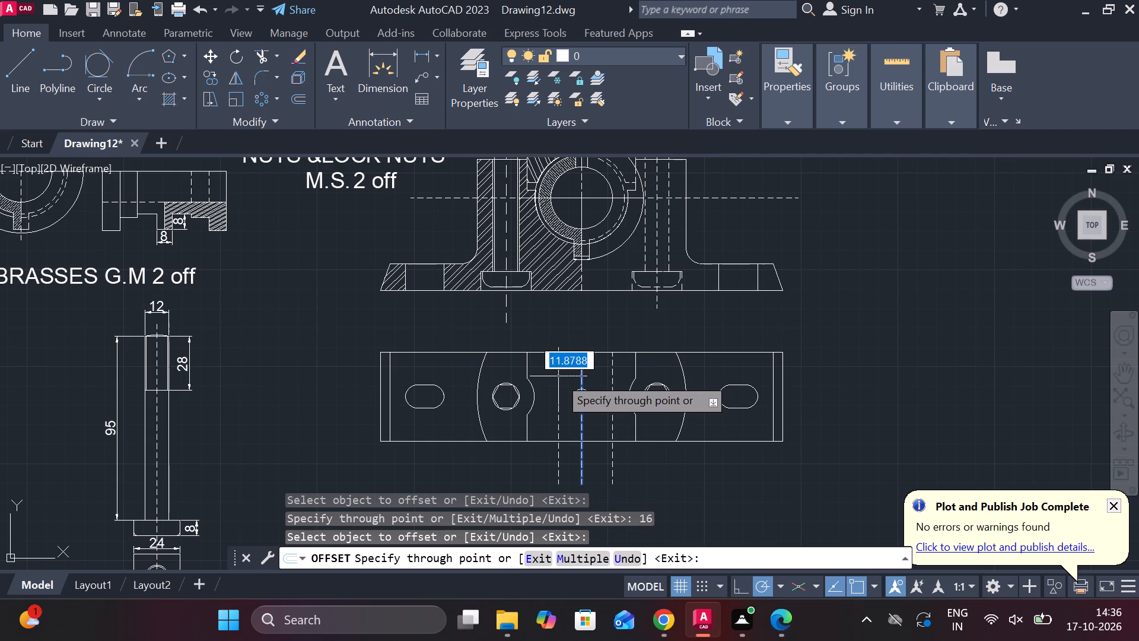
text(16)
key(Return)
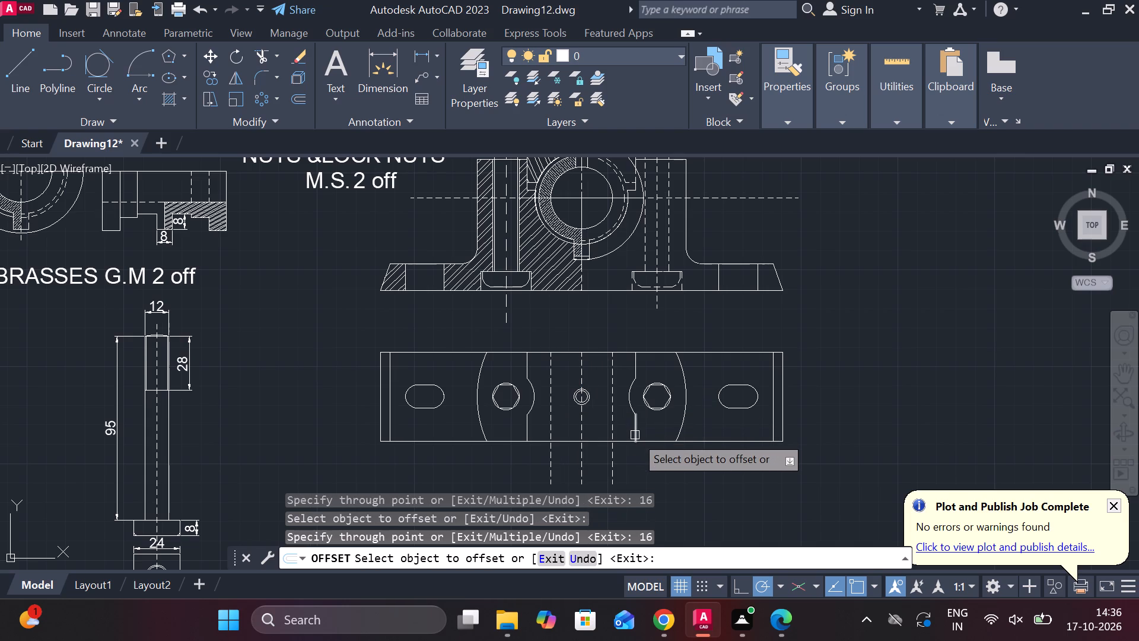
key(Escape)
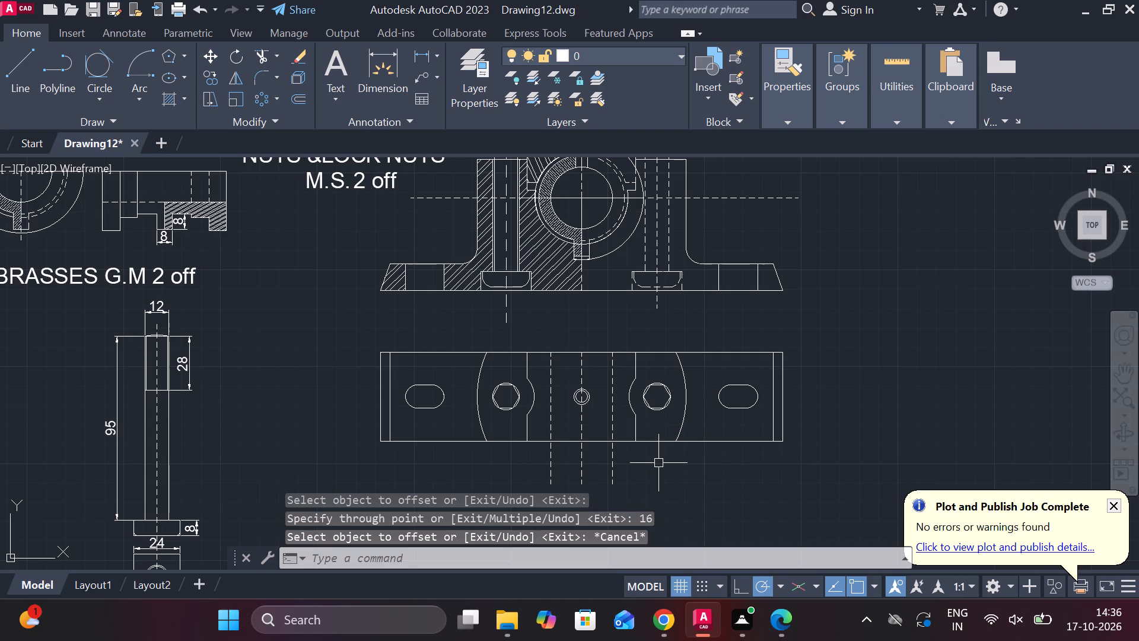
Trim the ends of the three dashed vertical lines that extend below the top view's base outline.
text(TR)
key(space)
drag(612, 469, 510, 474)
drag(532, 464, 534, 464)
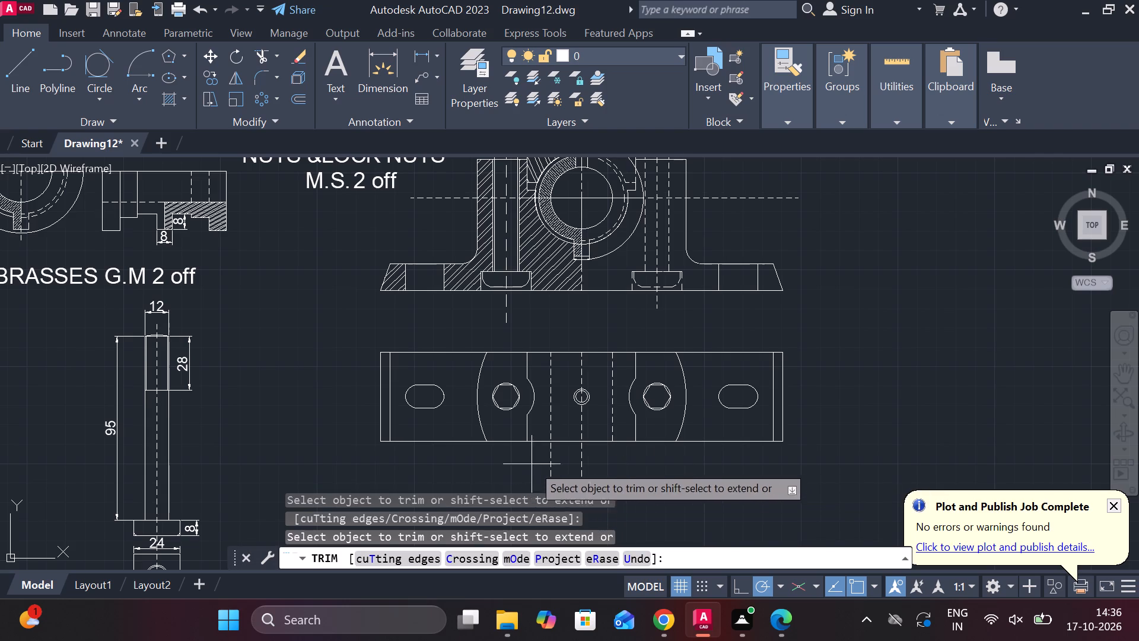
drag(534, 464, 587, 471)
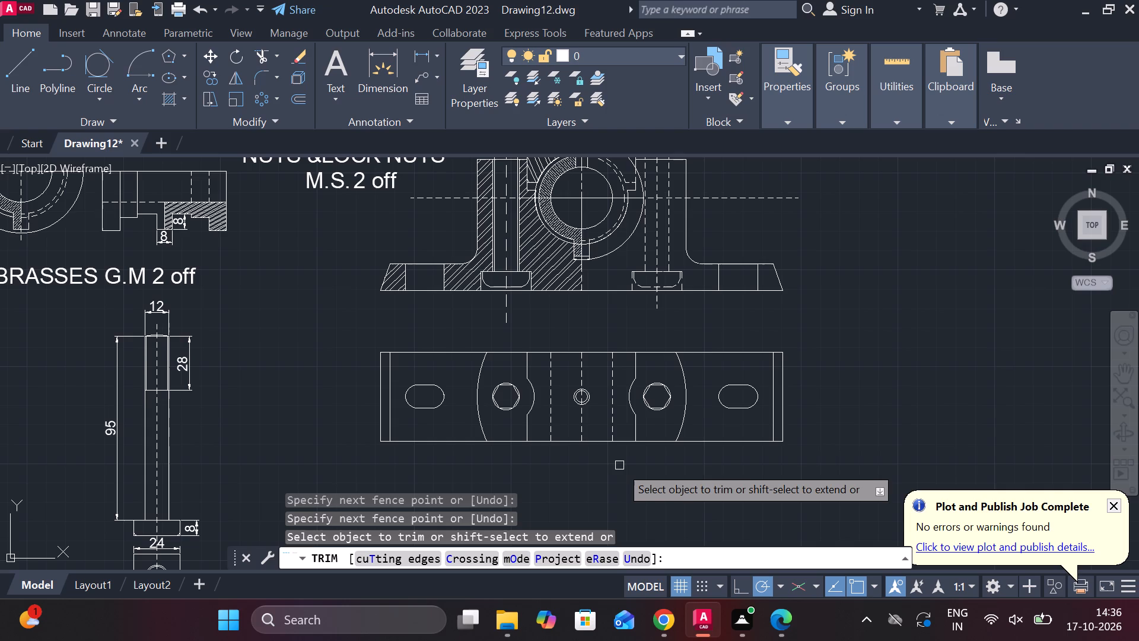
middle_drag(809, 295, 820, 420)
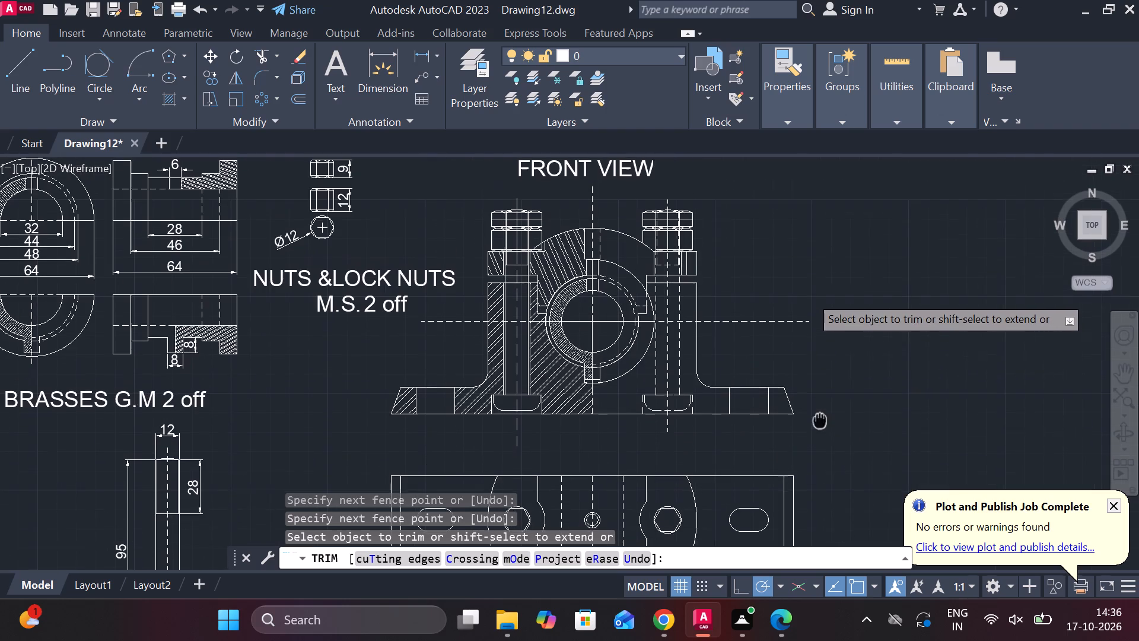
middle_drag(805, 271, 805, 385)
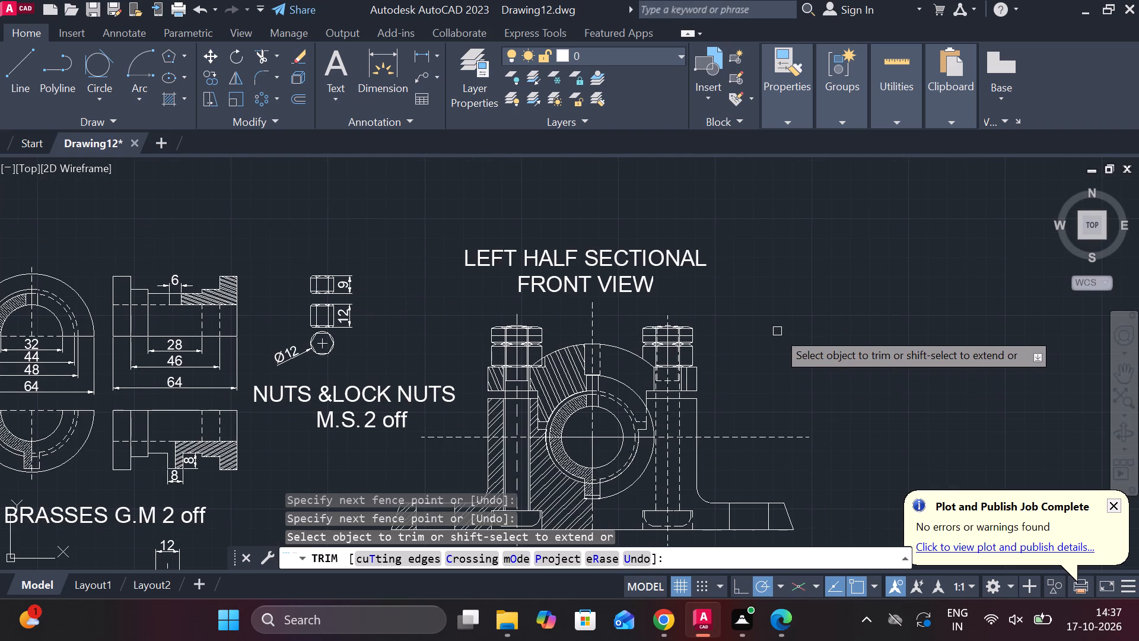
scroll(777, 331, down, 1)
middle_drag(795, 411, 774, 217)
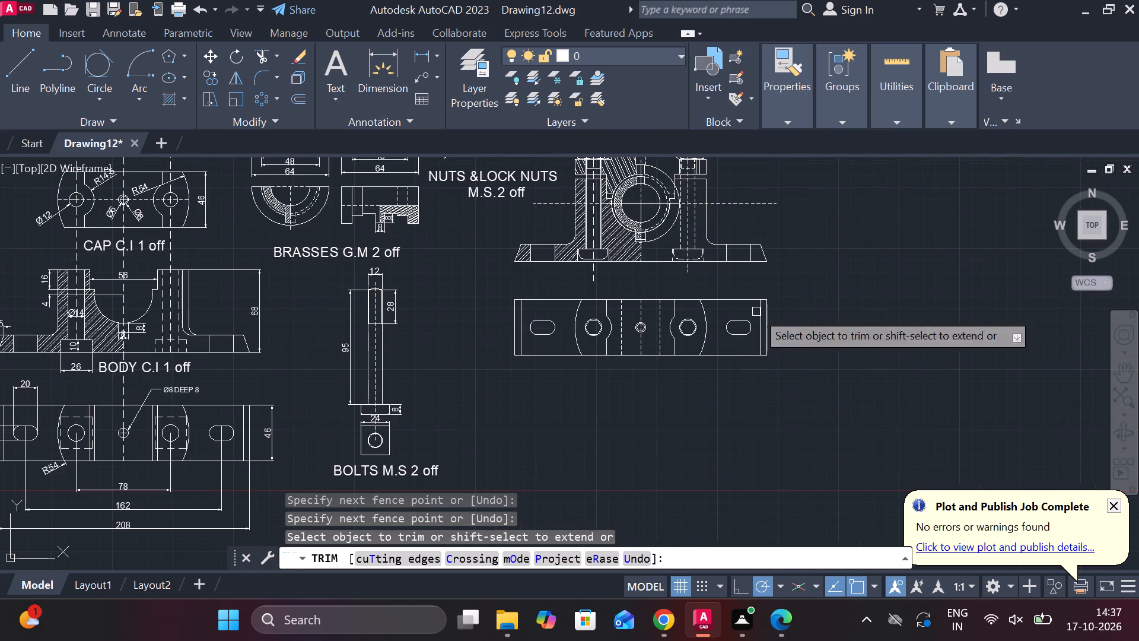
scroll(601, 319, up, 2)
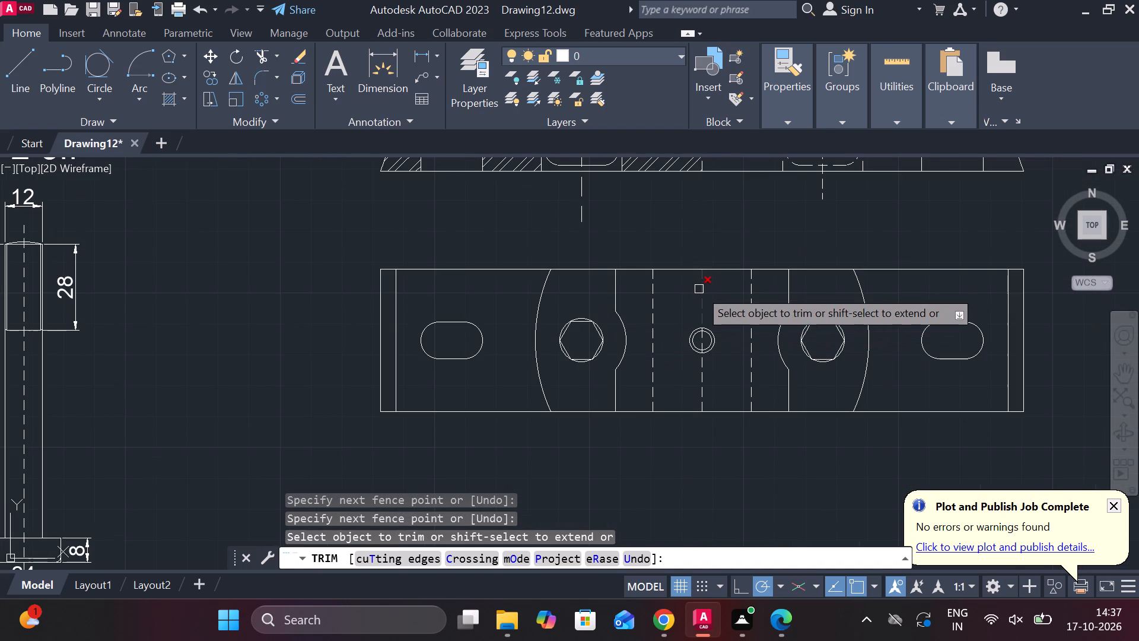
key(Escape)
Offset the top view's vertical dashed centre line 32 mm toward the left-hand nut.
click(702, 297)
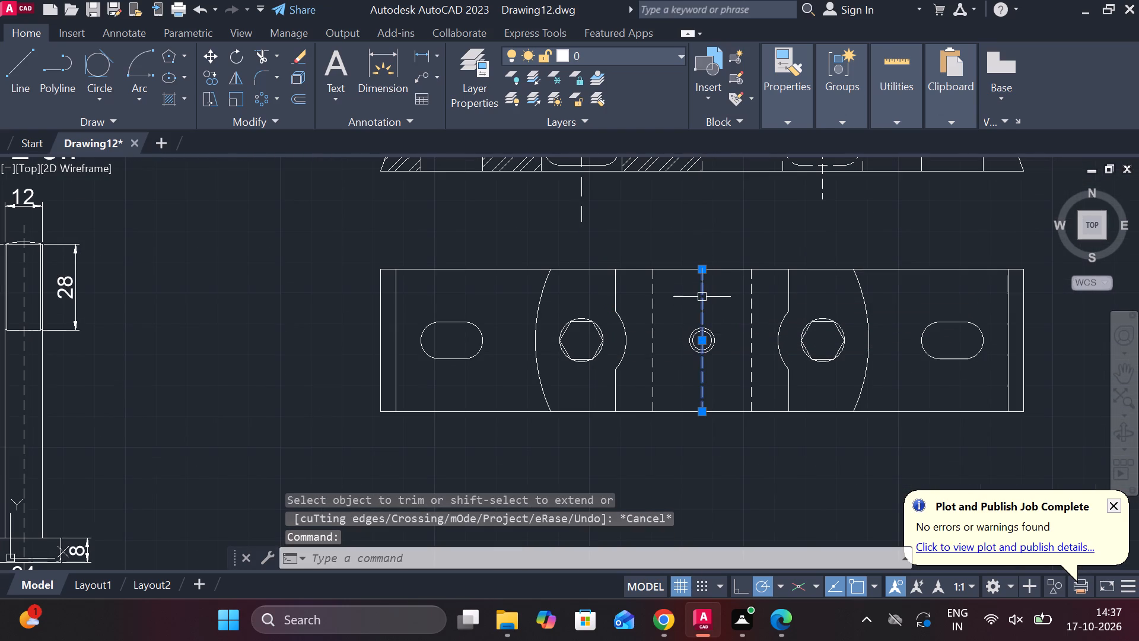
key(o)
key(Return)
key(Return)
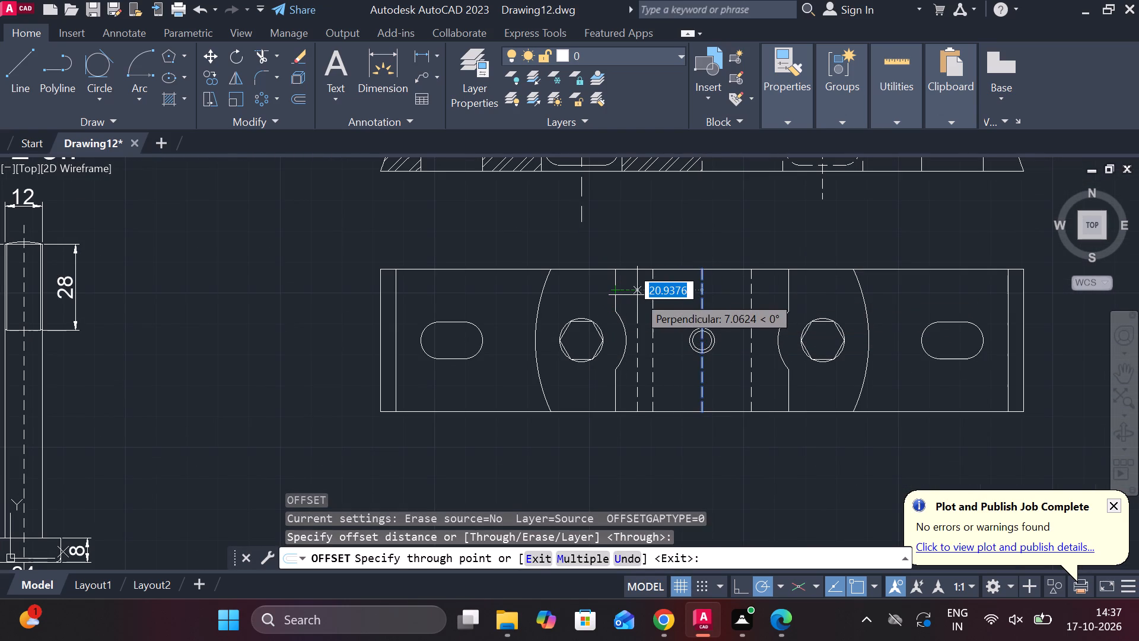
scroll(637, 295, up, 1)
text(32)
key(space)
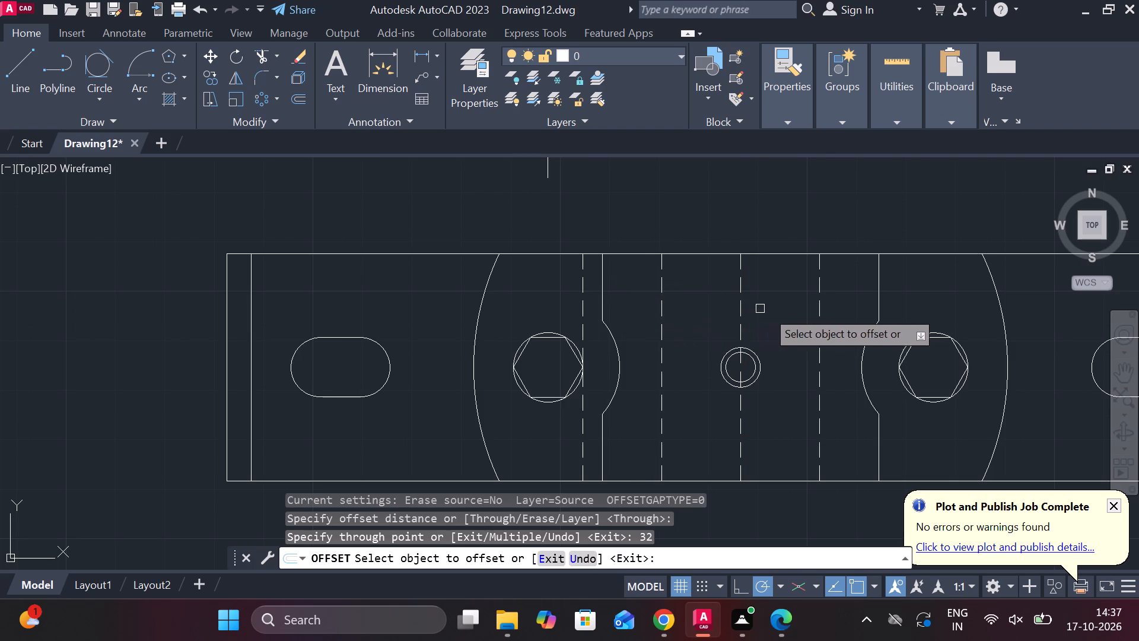
Offset the top view's vertical dashed centre line 32 mm toward the right-hand nut.
click(742, 303)
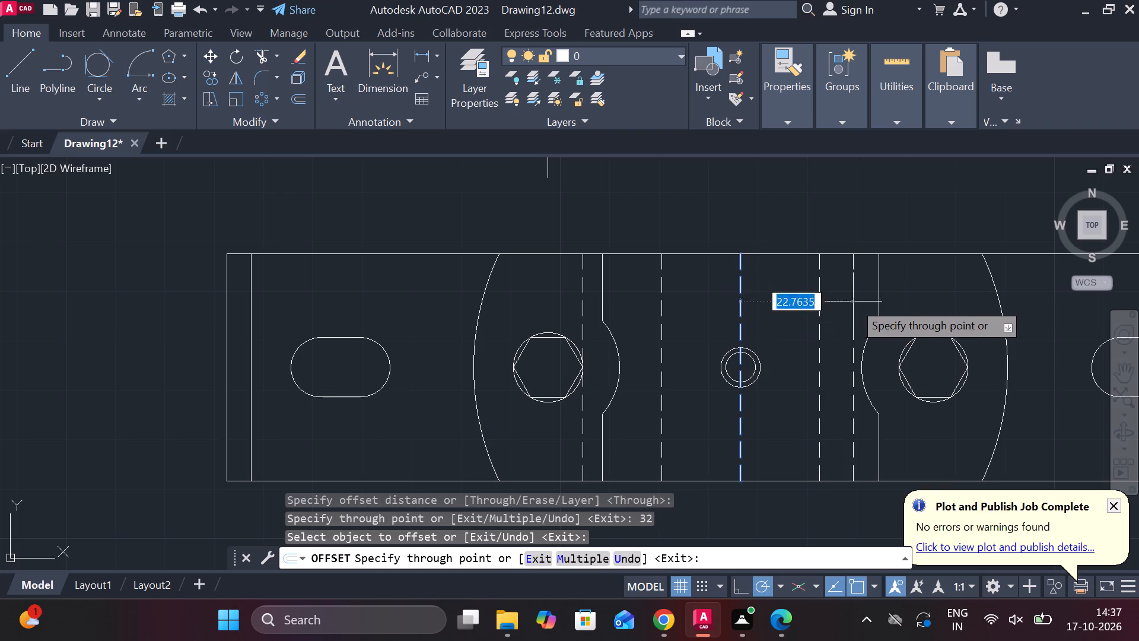
text(32)
key(space)
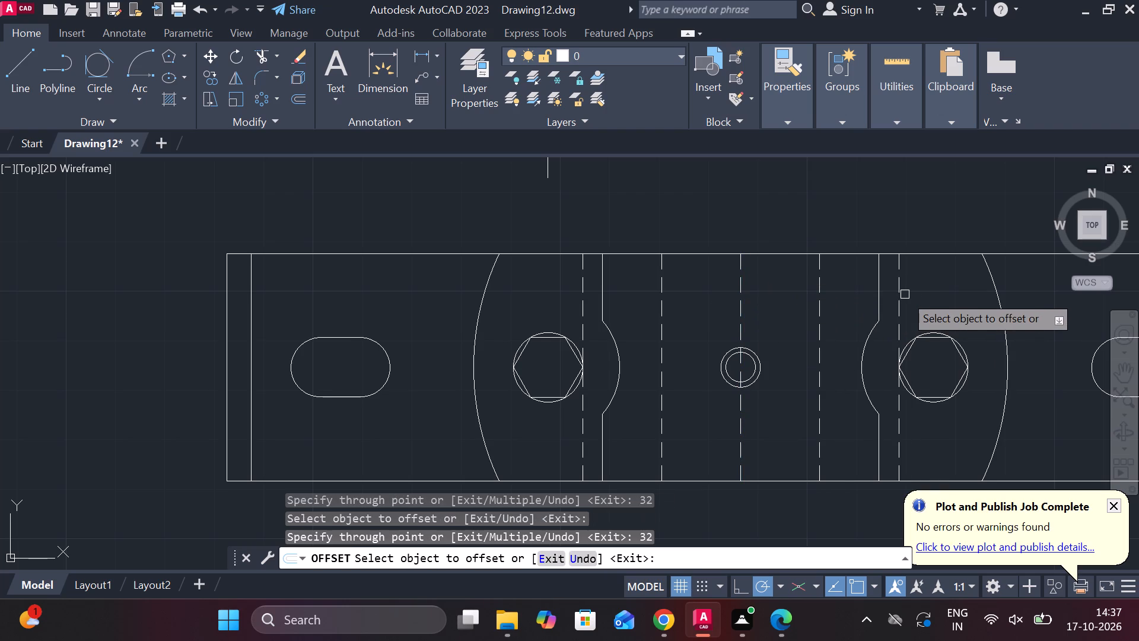
key(Escape)
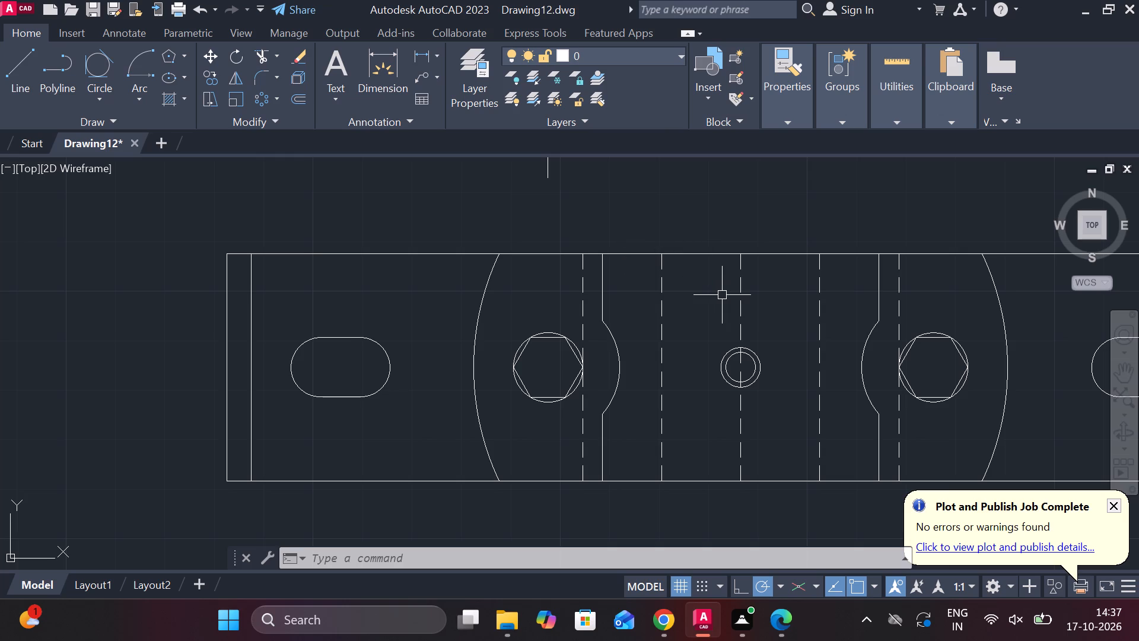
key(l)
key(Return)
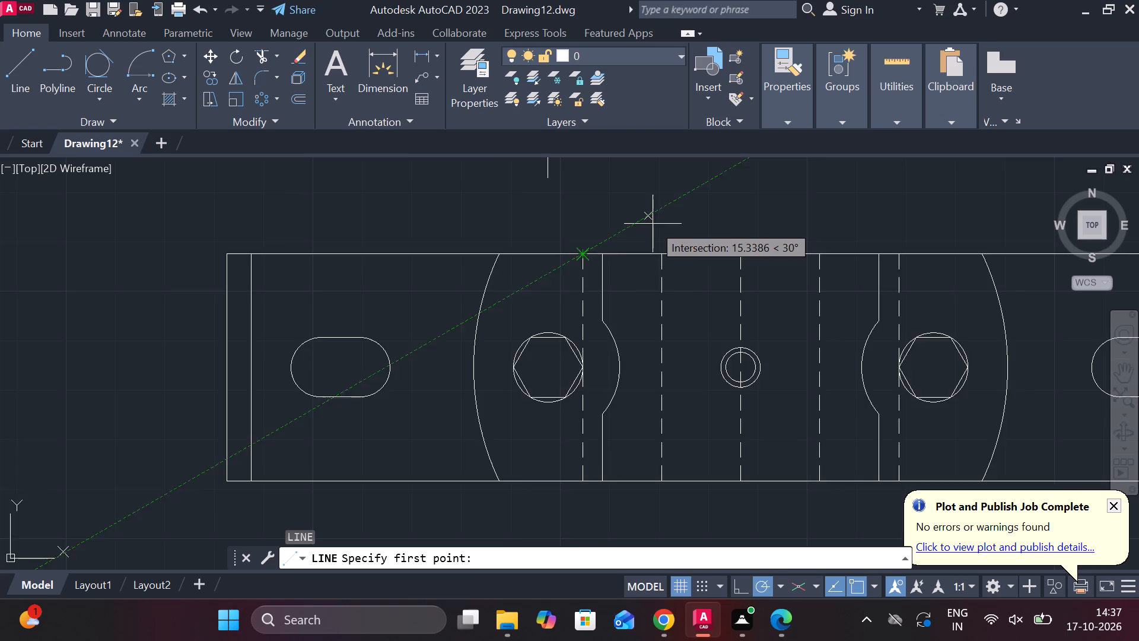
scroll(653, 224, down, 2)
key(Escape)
Erase the solid cap outlines beside both nuts in the top view, including their arcs and the straight segments above and below.
scroll(698, 247, down, 1)
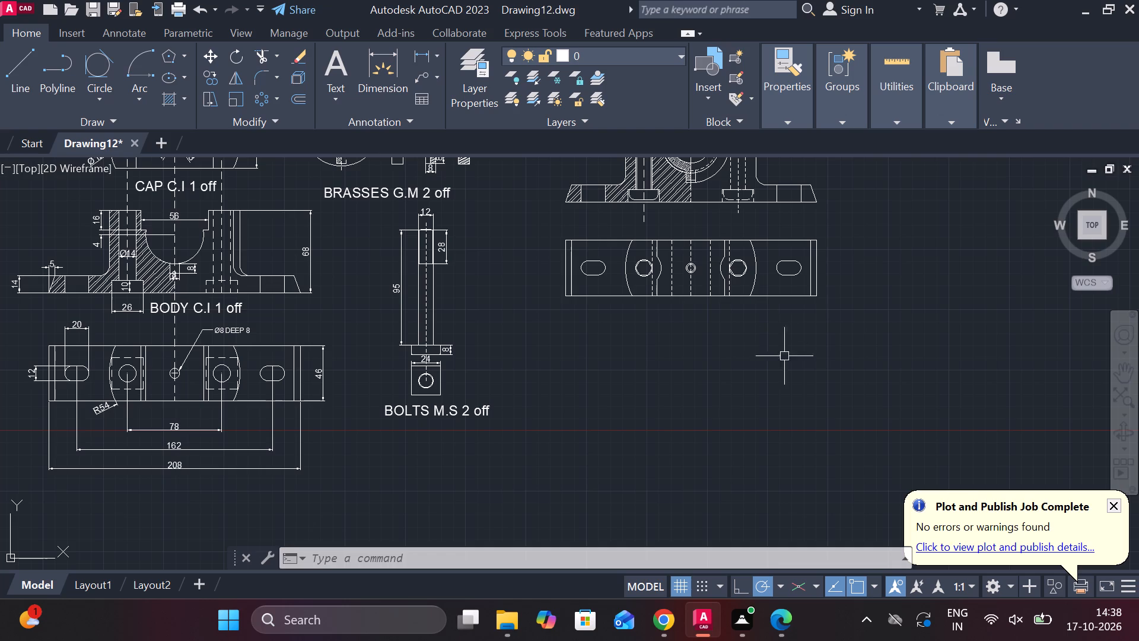
scroll(801, 380, down, 1)
scroll(774, 361, up, 1)
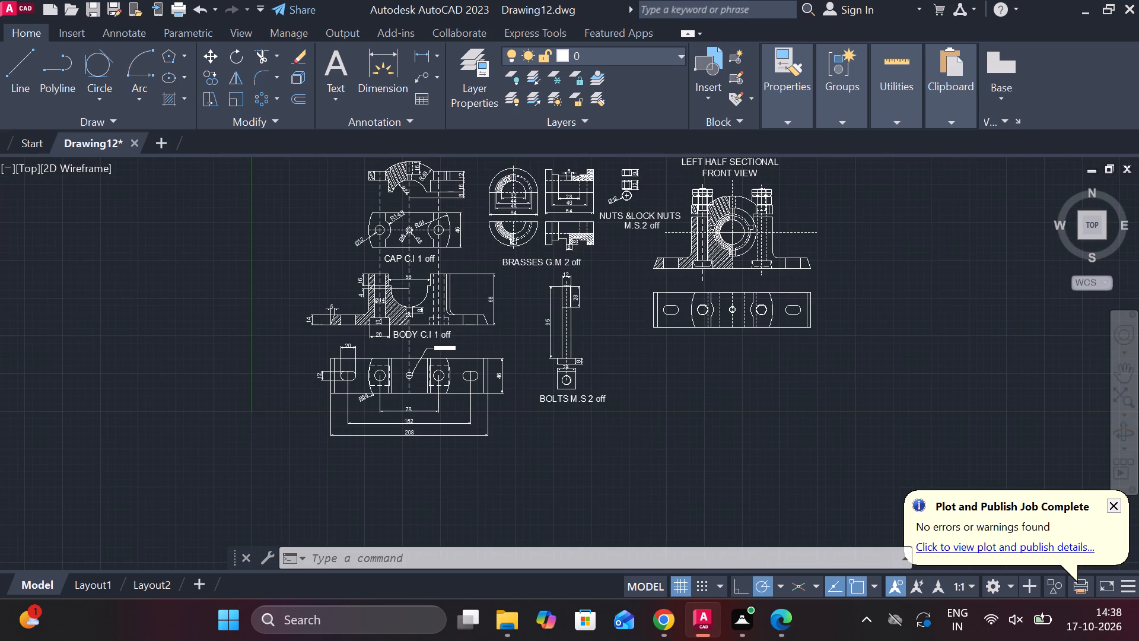
middle_drag(783, 363, 759, 423)
scroll(754, 420, up, 2)
middle_drag(723, 429, 717, 516)
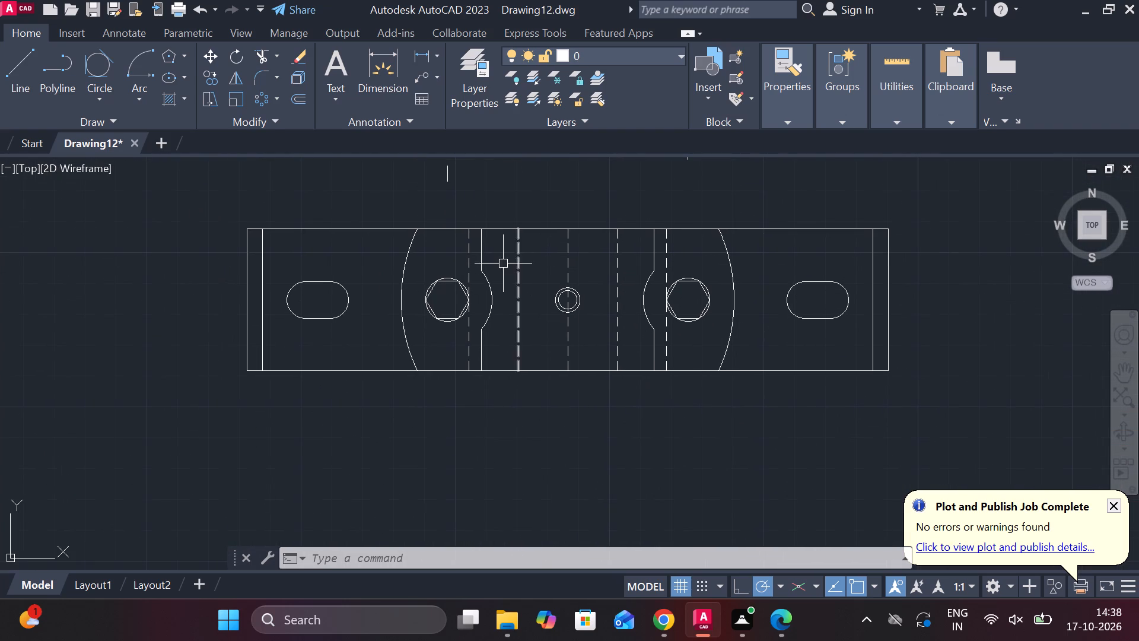
click(479, 266)
click(480, 254)
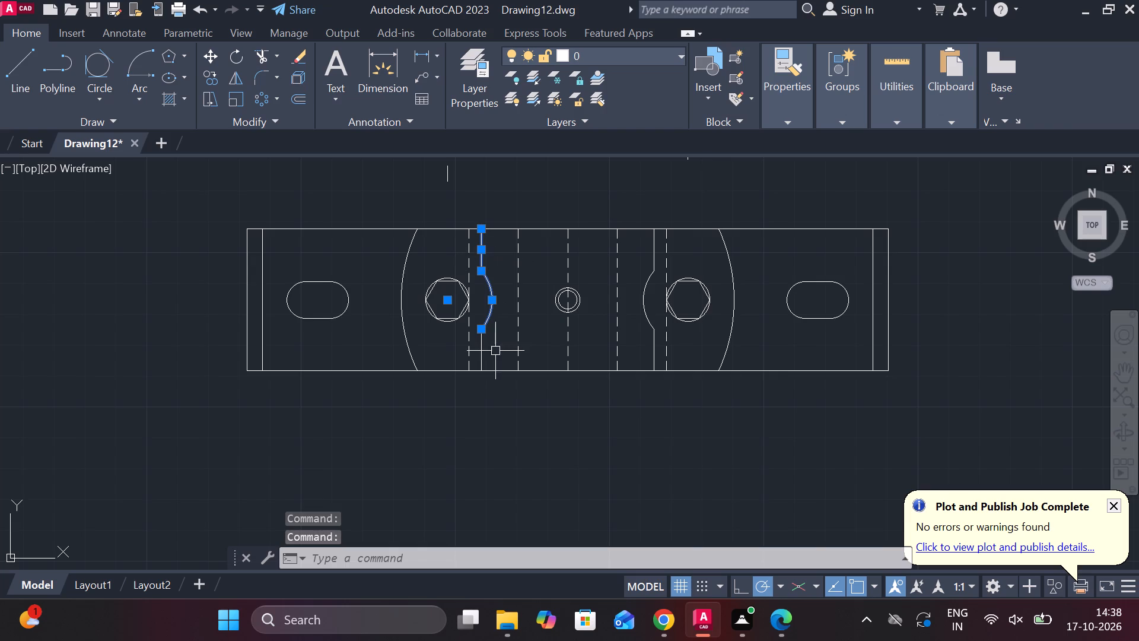
click(482, 351)
click(654, 262)
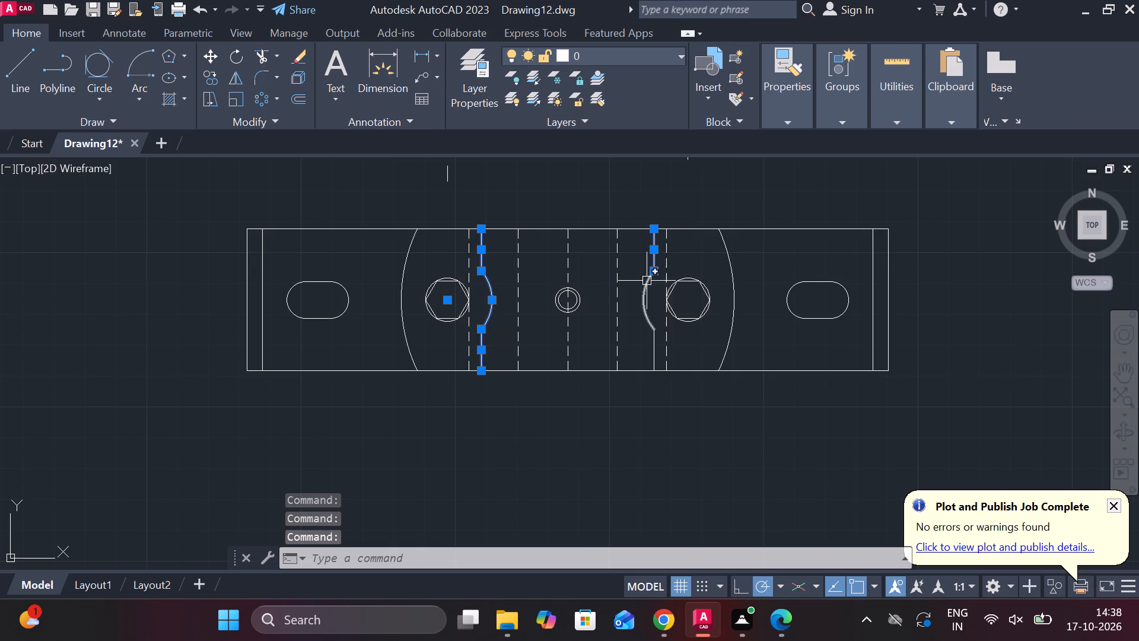
click(647, 281)
click(653, 344)
text(E)
key(space)
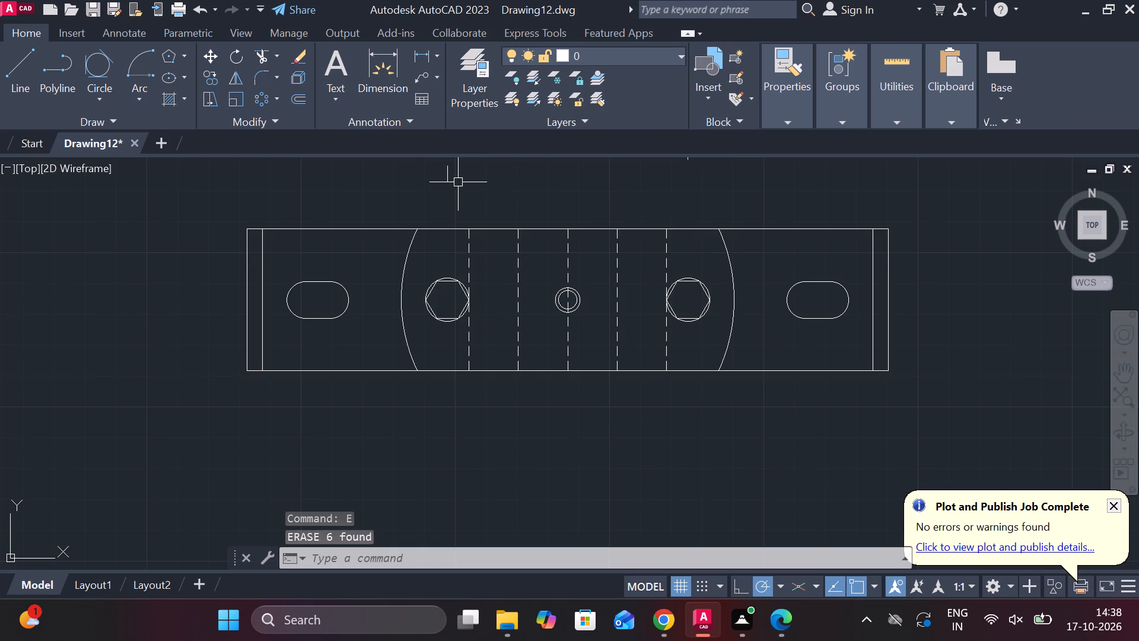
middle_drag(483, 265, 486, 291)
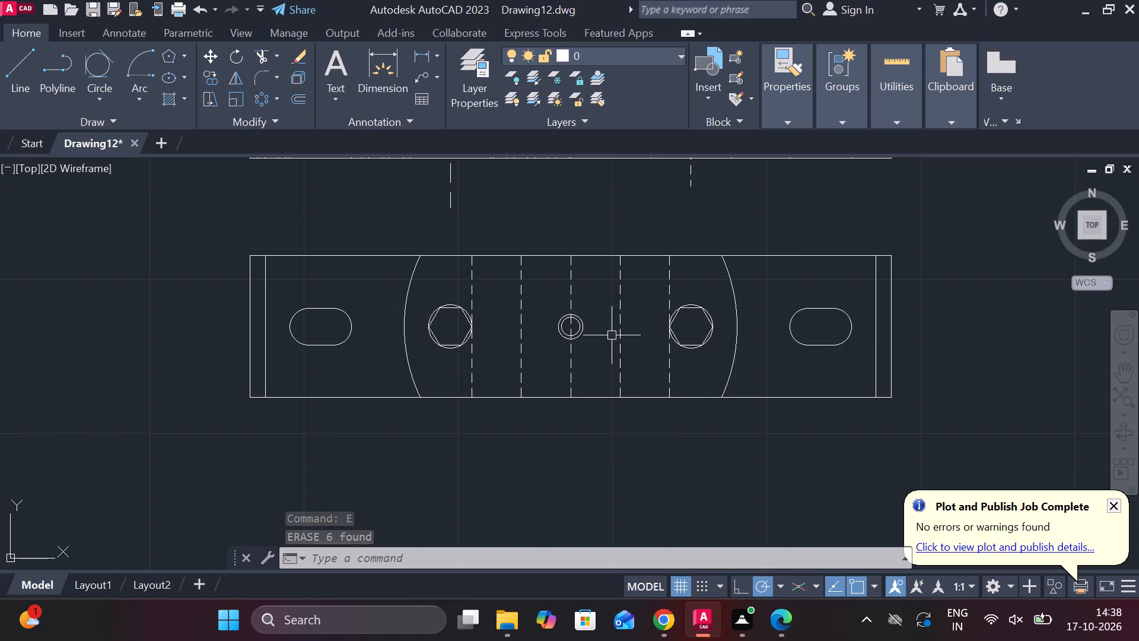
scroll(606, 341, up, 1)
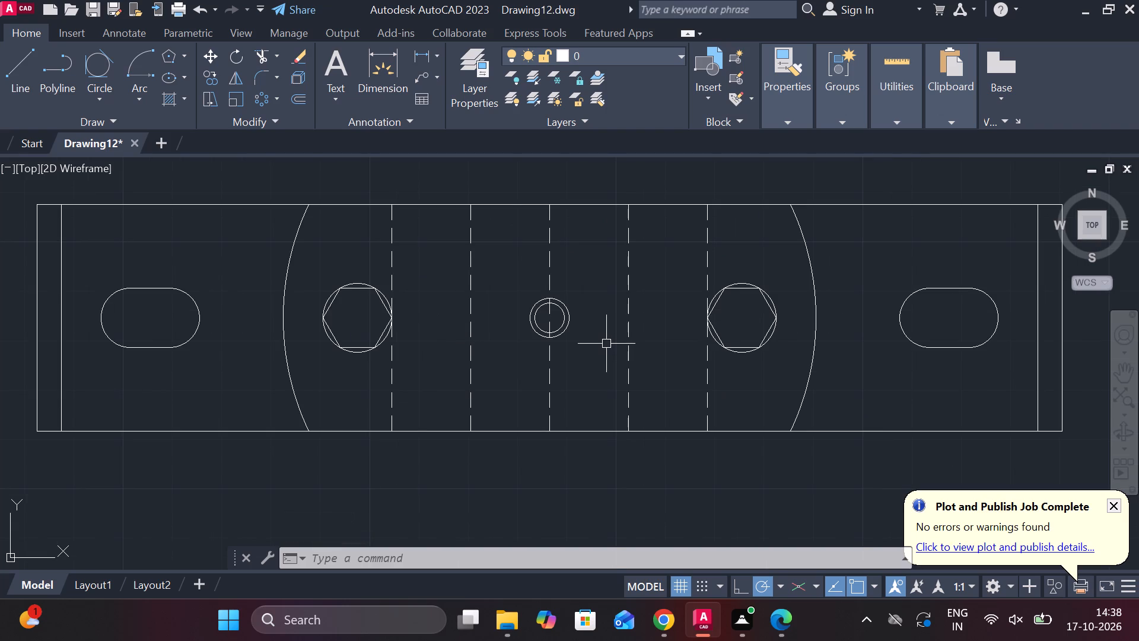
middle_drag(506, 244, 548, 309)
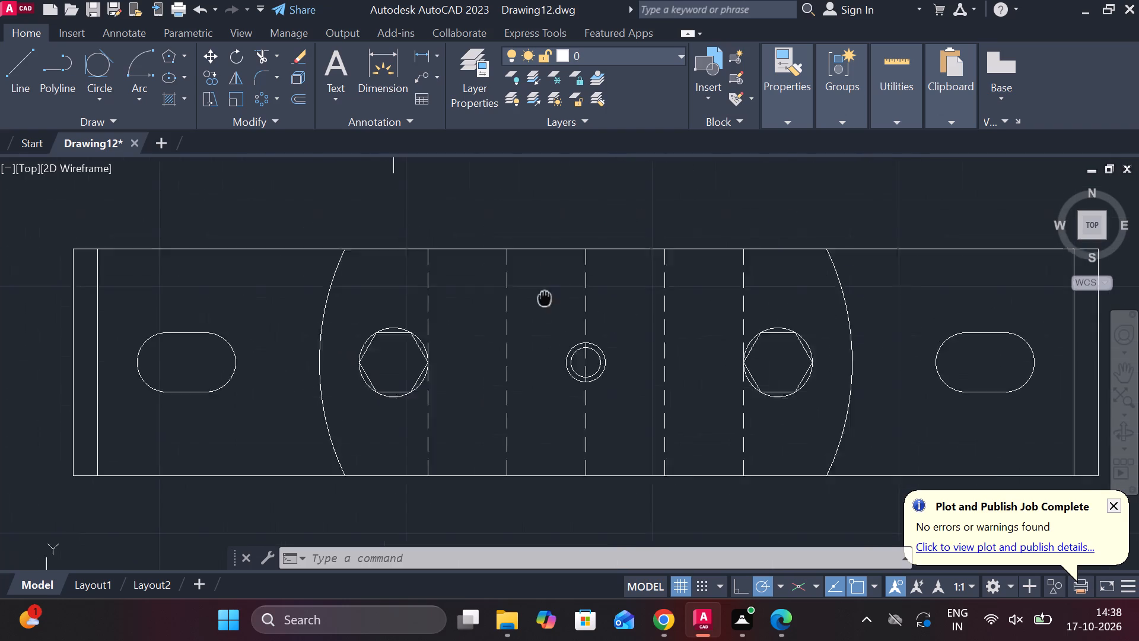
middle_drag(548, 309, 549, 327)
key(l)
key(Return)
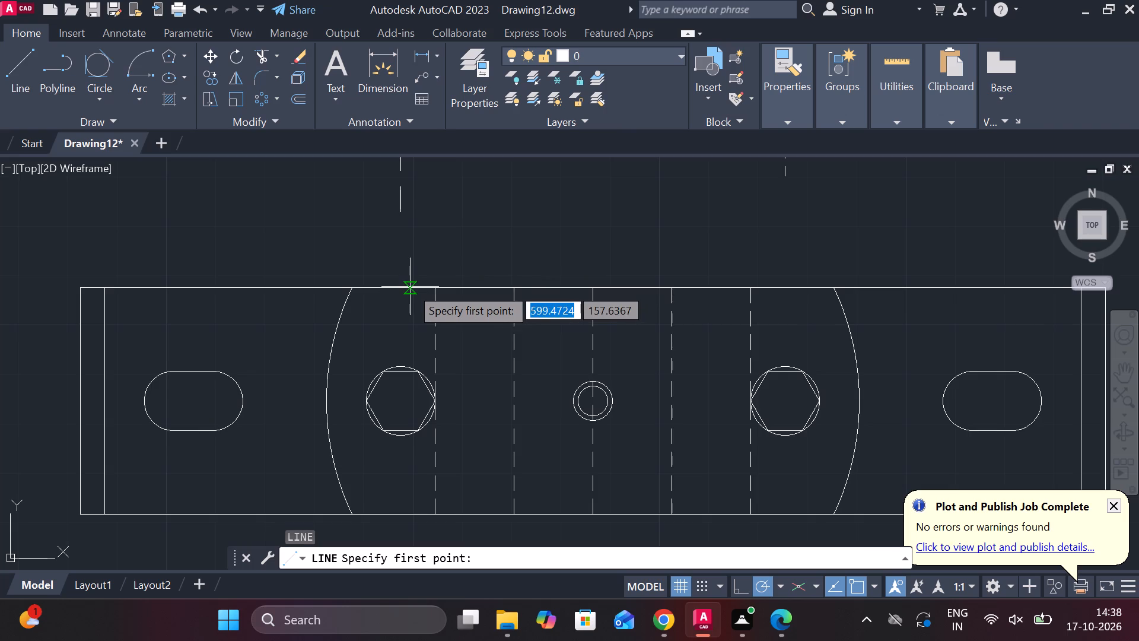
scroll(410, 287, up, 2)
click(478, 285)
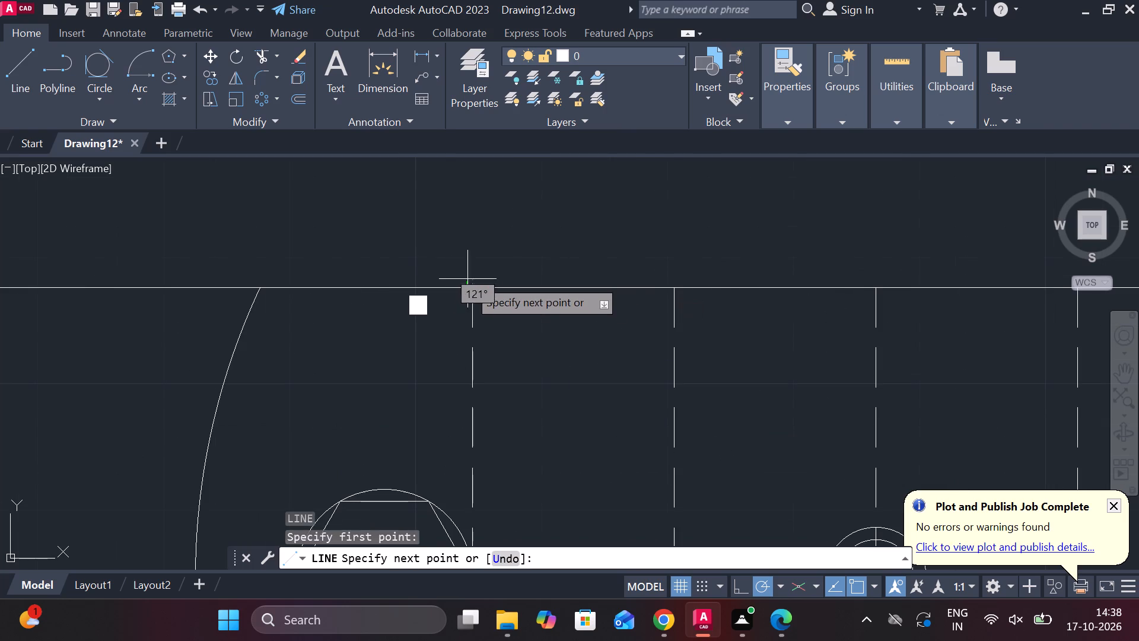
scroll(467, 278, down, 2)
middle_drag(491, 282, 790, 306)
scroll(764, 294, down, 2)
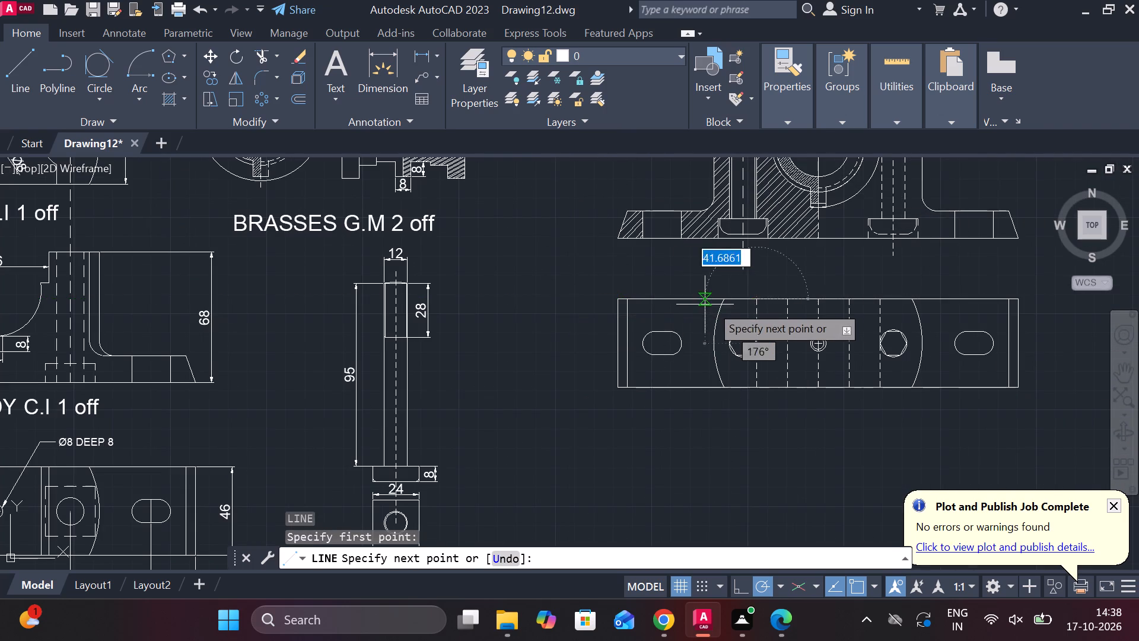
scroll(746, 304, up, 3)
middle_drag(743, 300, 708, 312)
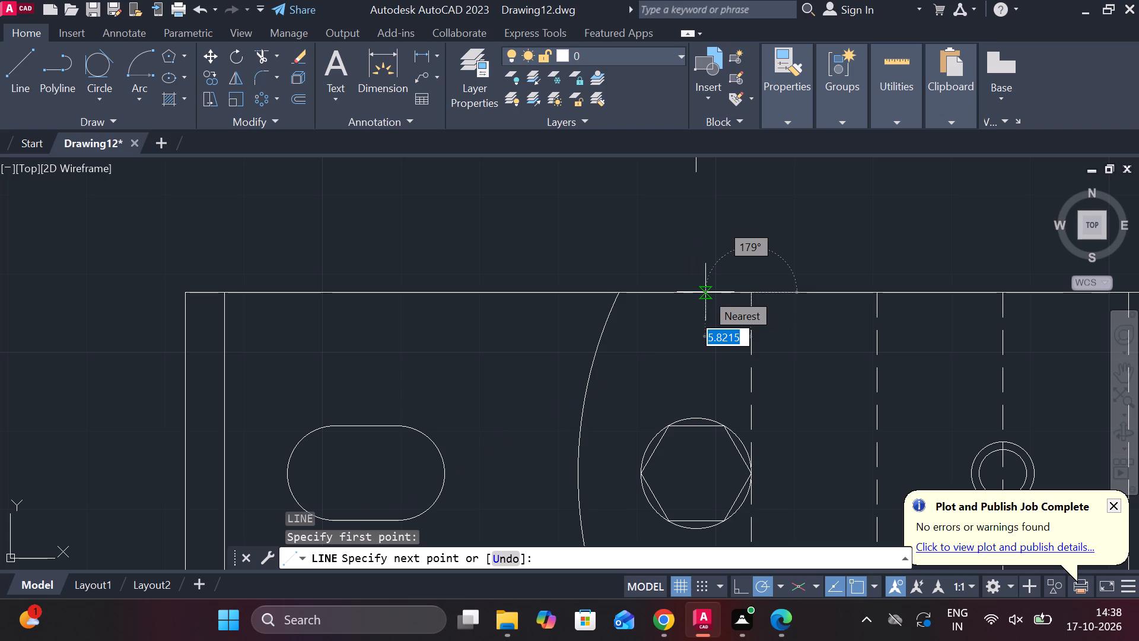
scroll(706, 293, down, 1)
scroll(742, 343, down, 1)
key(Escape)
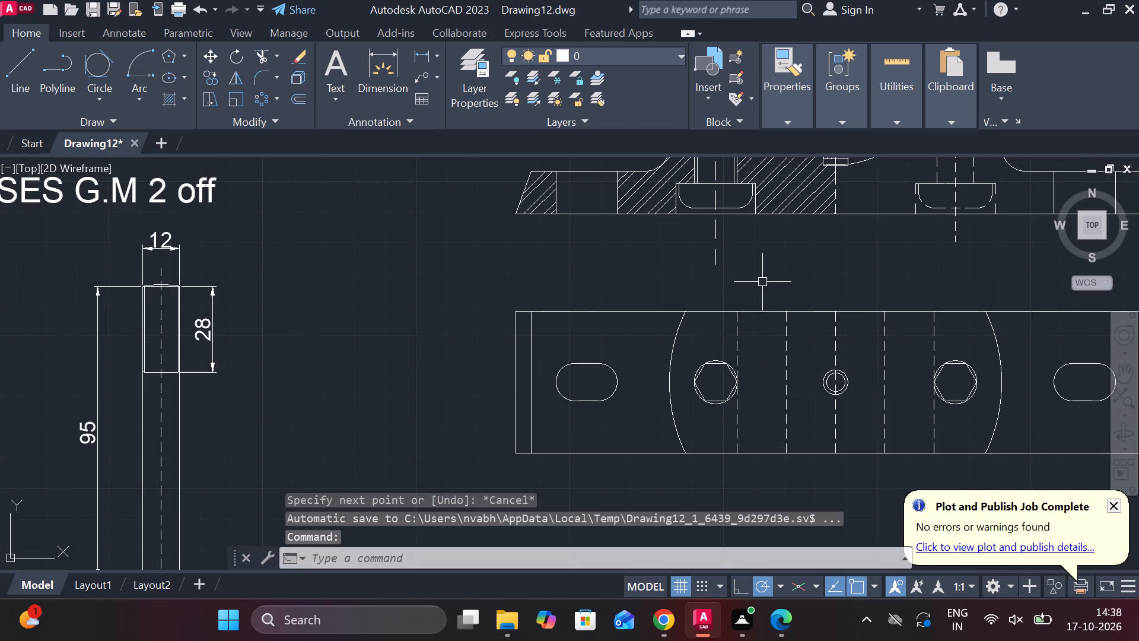
Draw a vertical projection line about 42 mm long from the left bolt's shank at its head down to the top view's upper edge.
middle_drag(762, 280, 707, 383)
key(l)
key(Return)
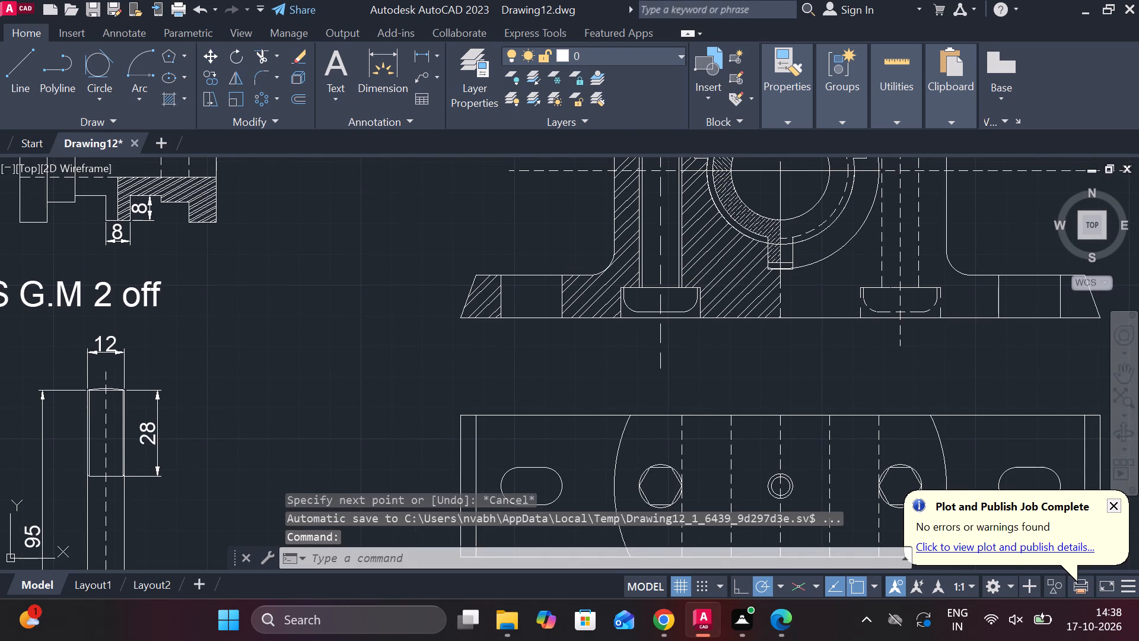
scroll(662, 334, up, 1)
click(682, 259)
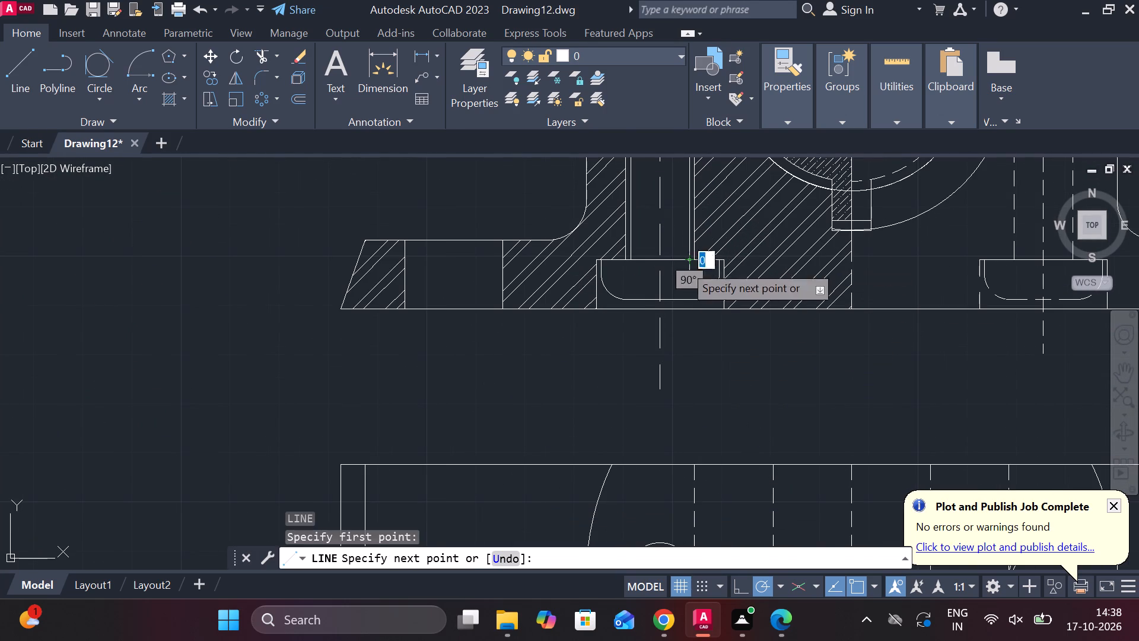
scroll(691, 459, up, 2)
middle_click(691, 459)
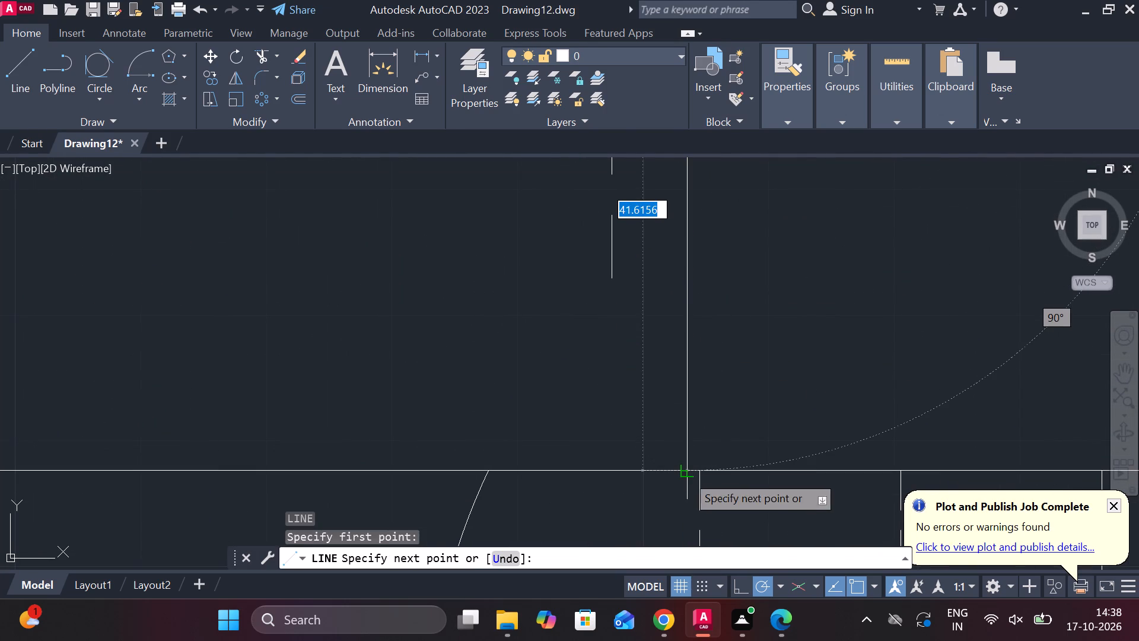
click(688, 477)
scroll(754, 426, down, 2)
key(Escape)
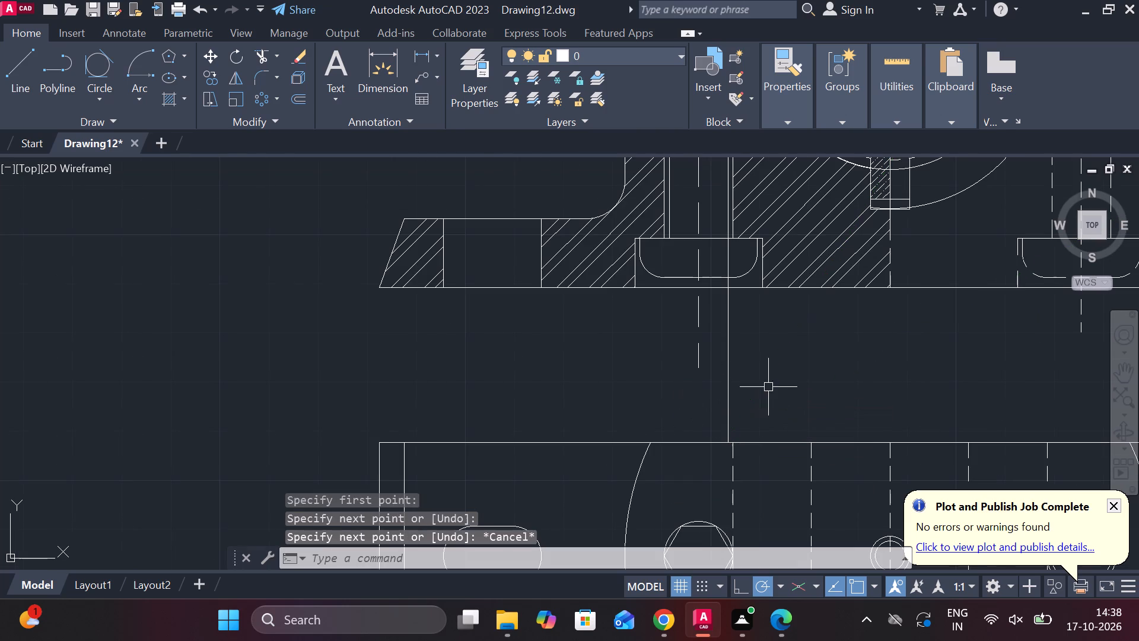
Draw a vertical projection line from the inner dashed edge of the right bolt hole, at the bolt head, down to the top view's upper edge.
middle_drag(775, 399, 656, 372)
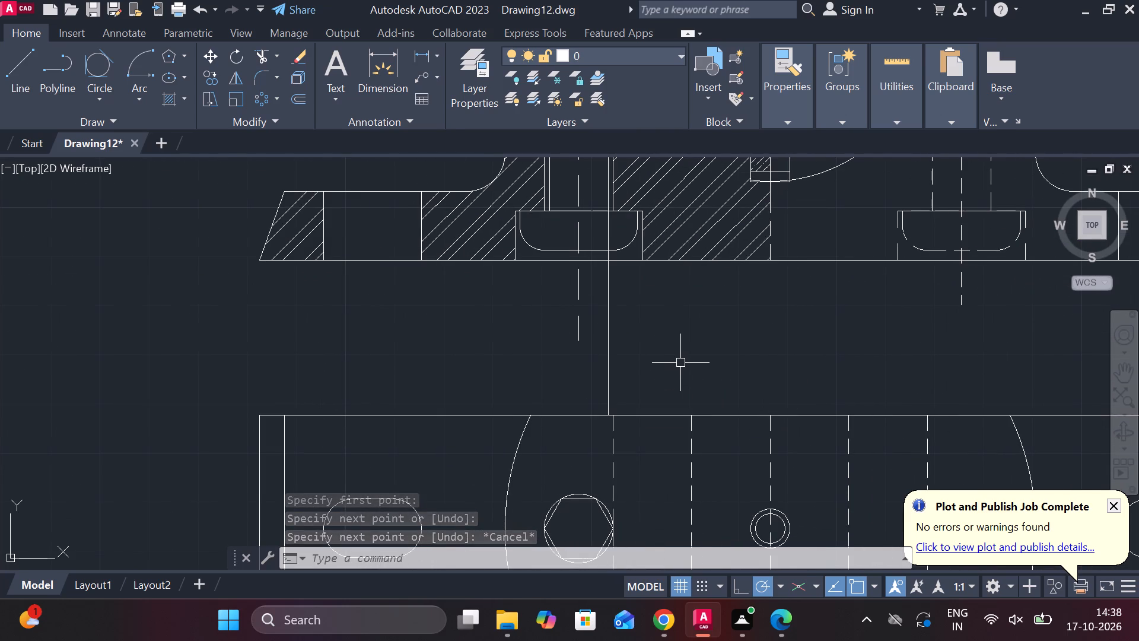
middle_drag(766, 349, 632, 402)
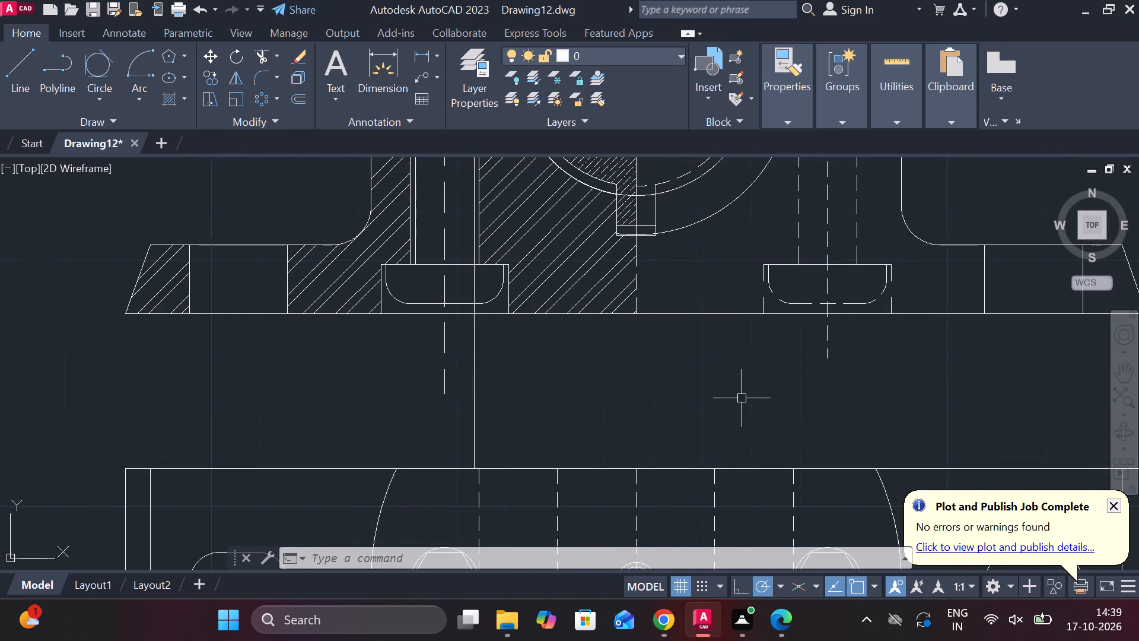
key(l)
key(Return)
scroll(751, 386, down, 1)
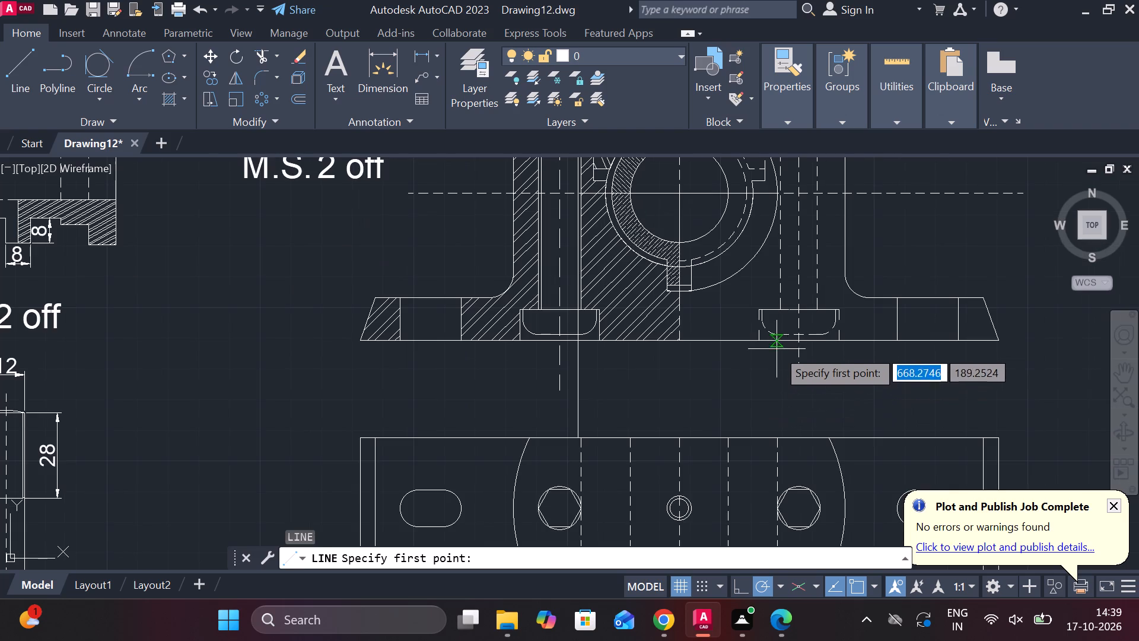
scroll(778, 346, up, 1)
click(785, 281)
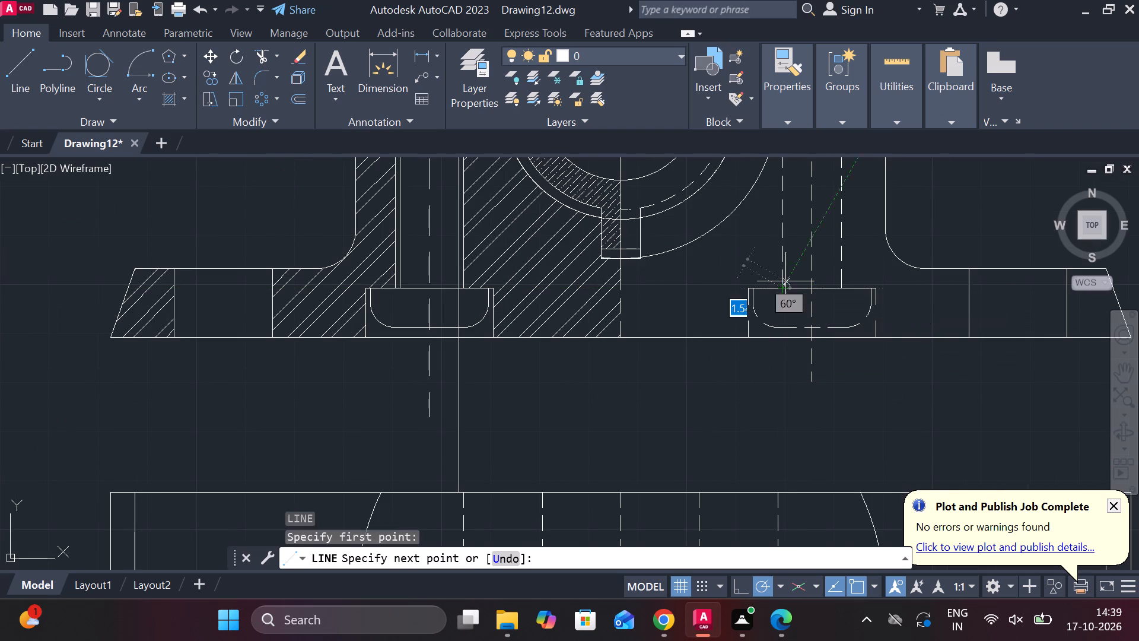
click(788, 489)
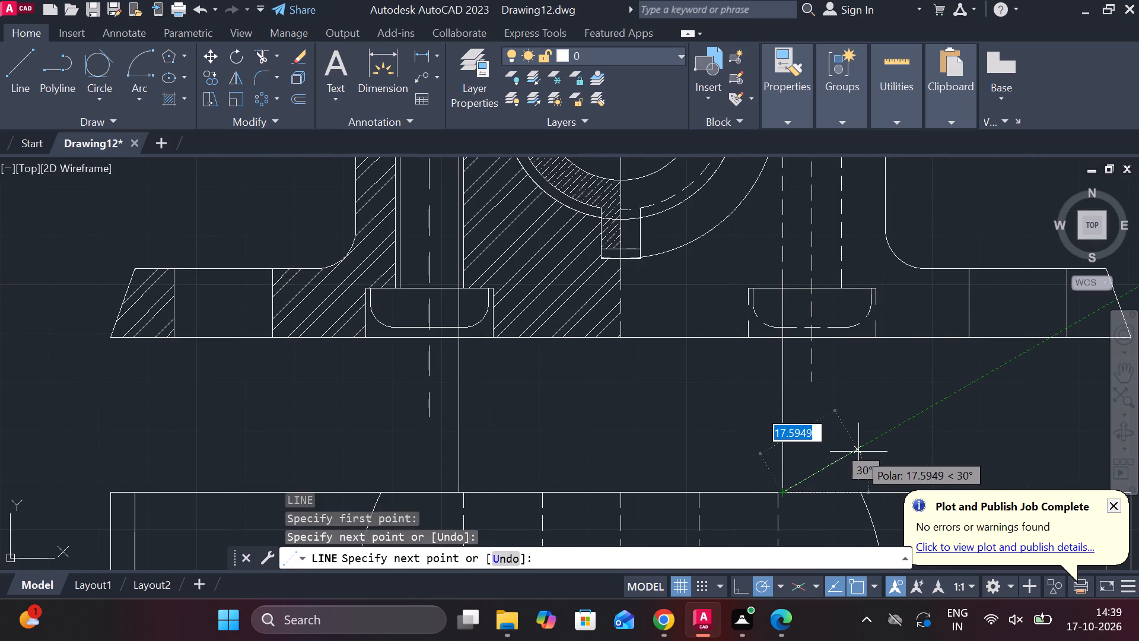
key(Escape)
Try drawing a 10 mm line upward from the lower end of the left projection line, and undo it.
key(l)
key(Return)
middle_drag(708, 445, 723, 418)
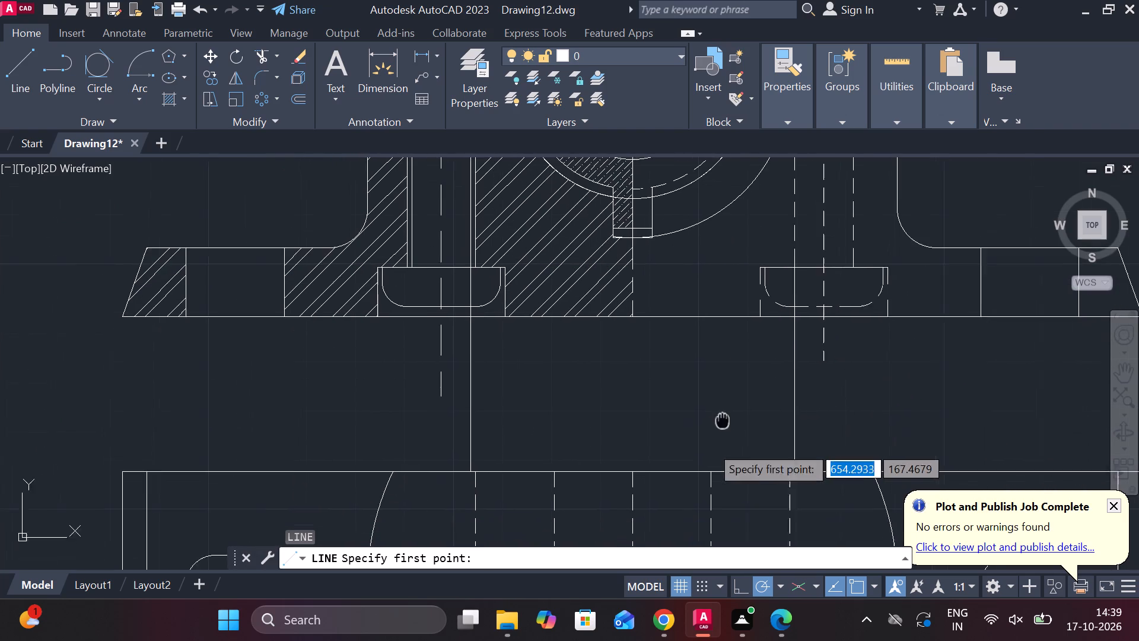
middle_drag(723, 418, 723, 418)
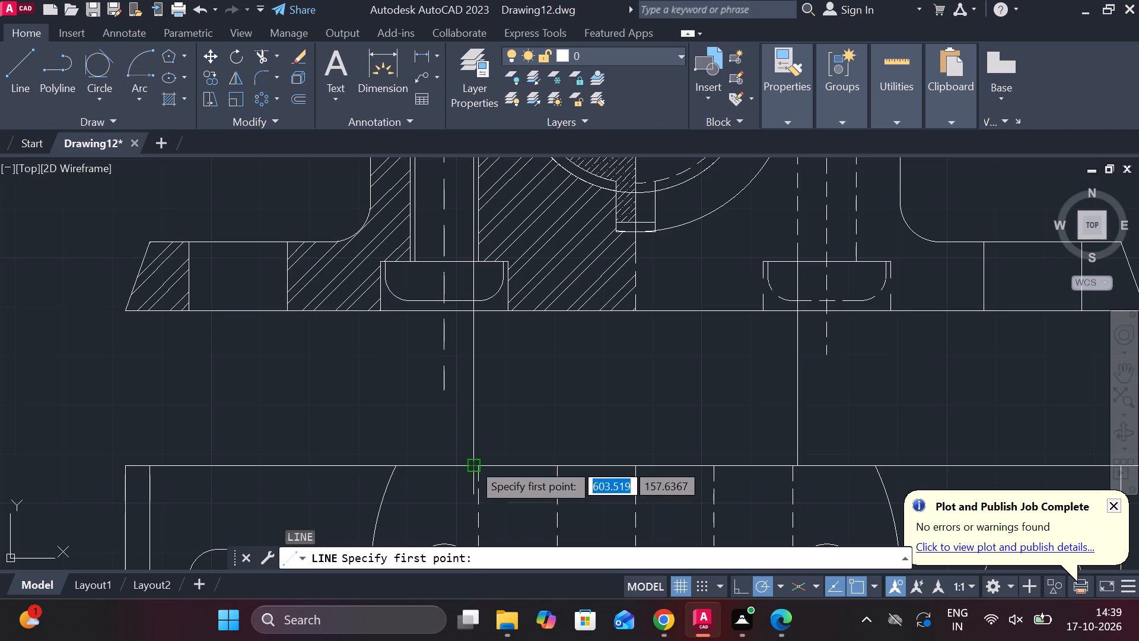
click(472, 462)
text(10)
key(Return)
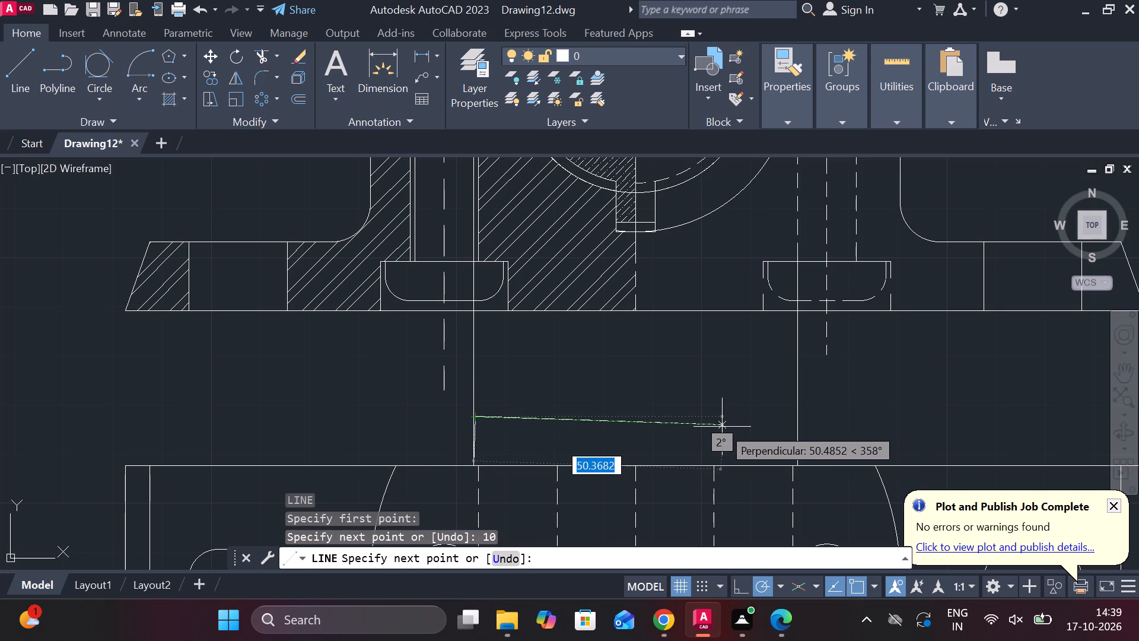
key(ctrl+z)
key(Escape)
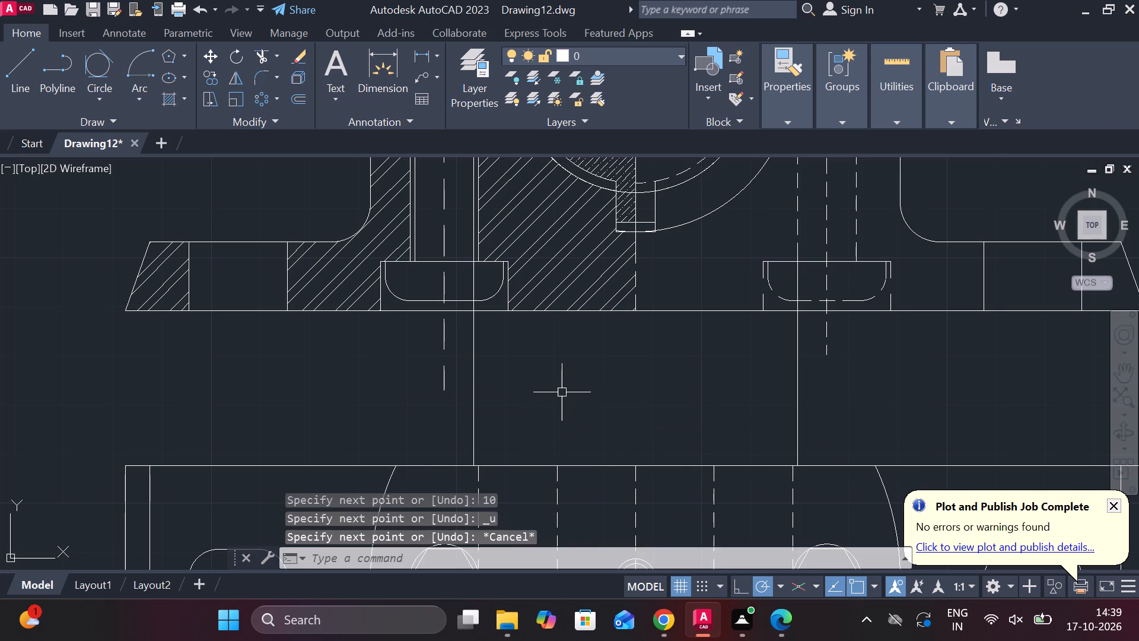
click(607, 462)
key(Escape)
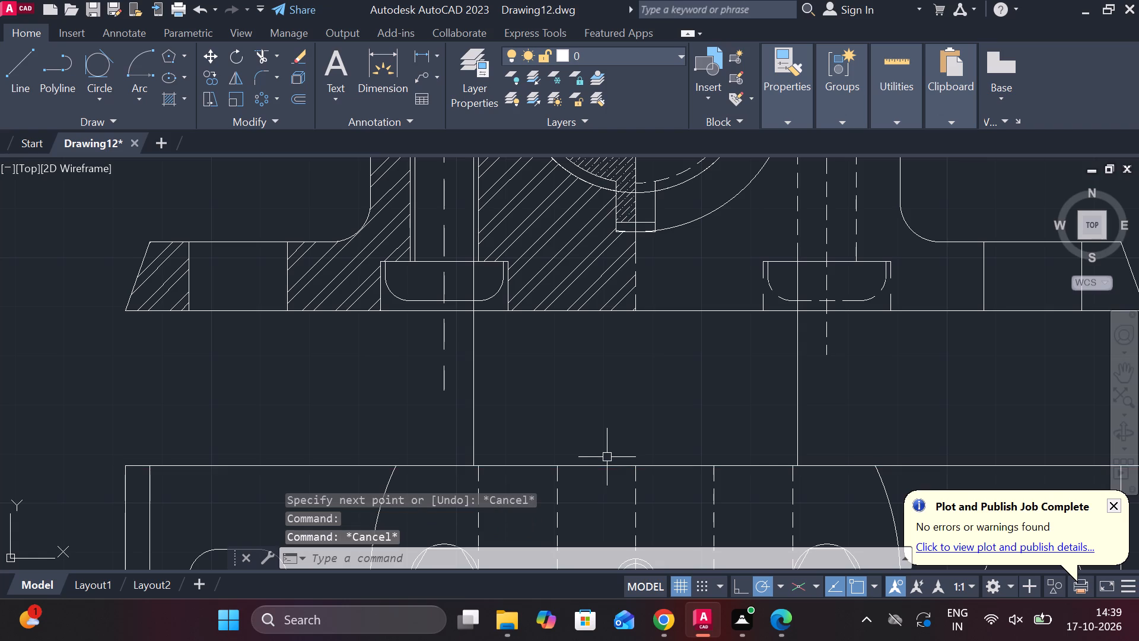
Draw a line 5 mm up from the left projection line's lower end, then horizontally across to the right projection line.
key(l)
key(Return)
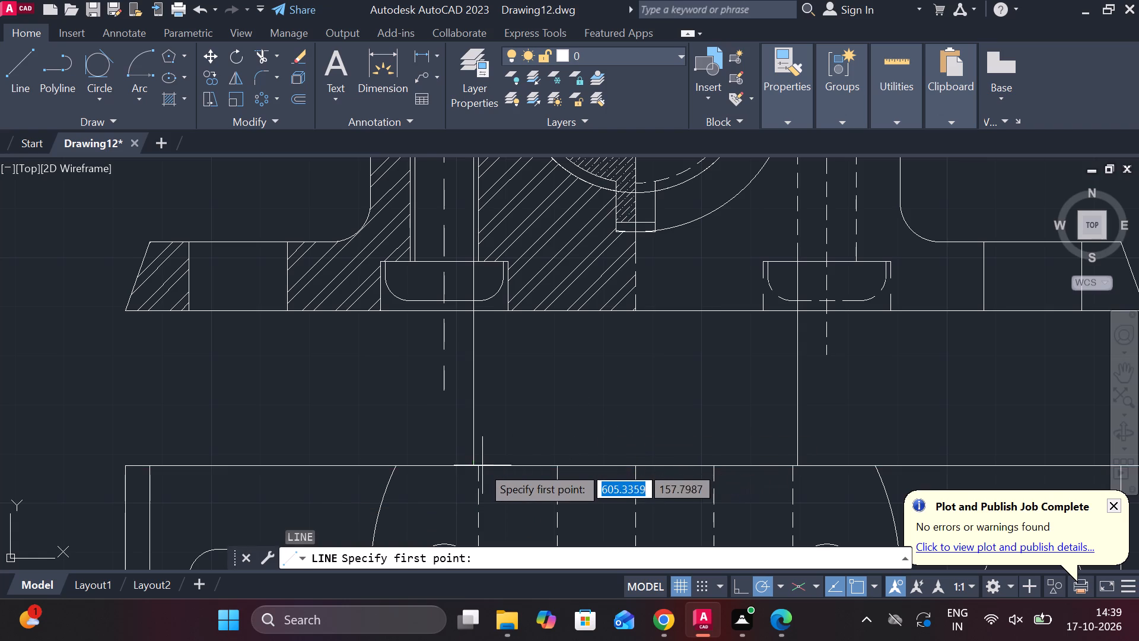
scroll(475, 468, up, 2)
click(464, 464)
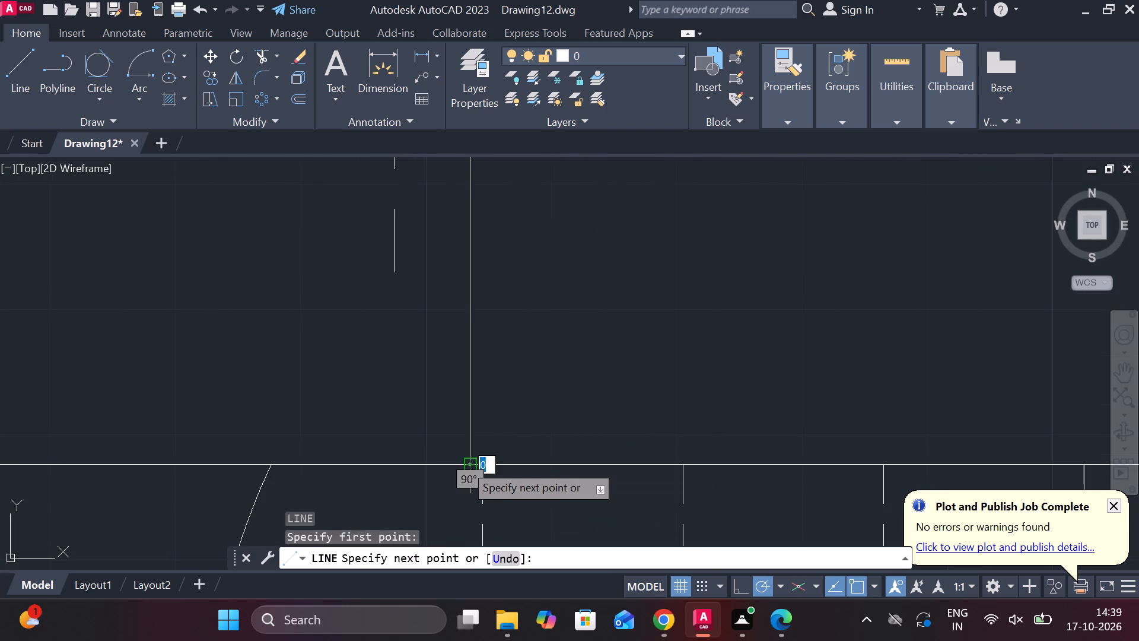
key(5)
key(Return)
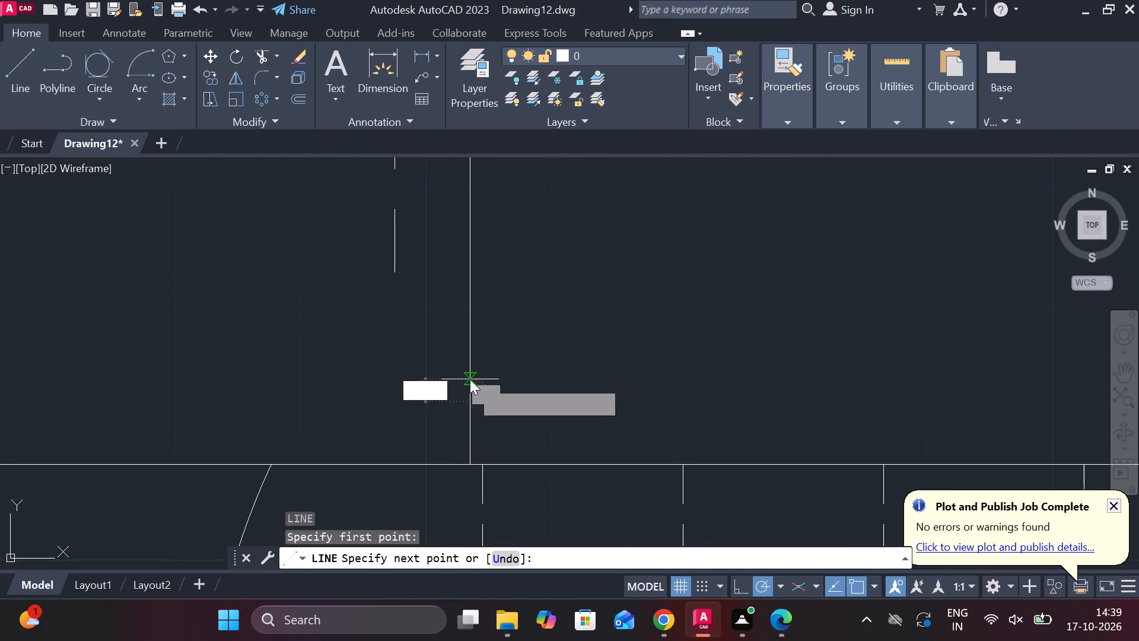
scroll(729, 388, down, 1)
middle_drag(729, 388, 649, 395)
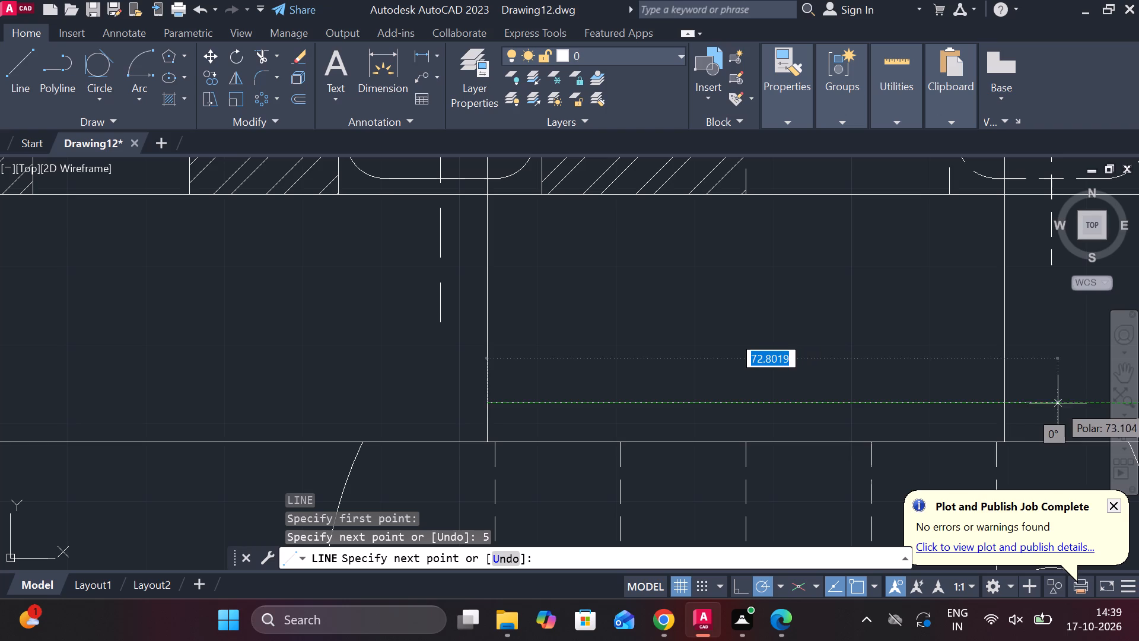
click(1007, 407)
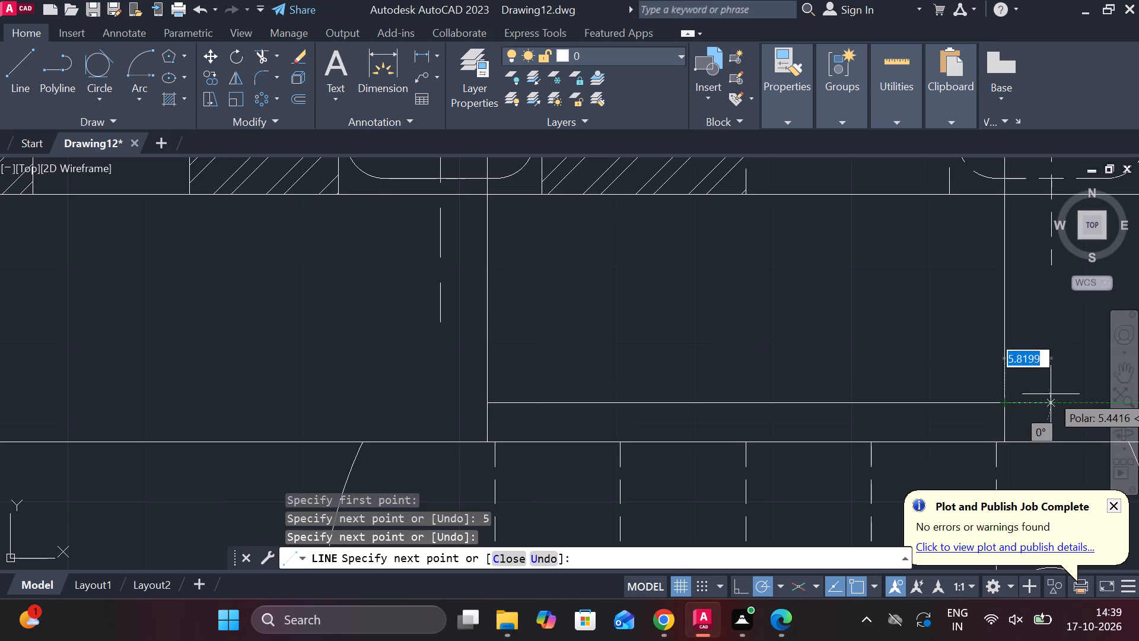
key(Escape)
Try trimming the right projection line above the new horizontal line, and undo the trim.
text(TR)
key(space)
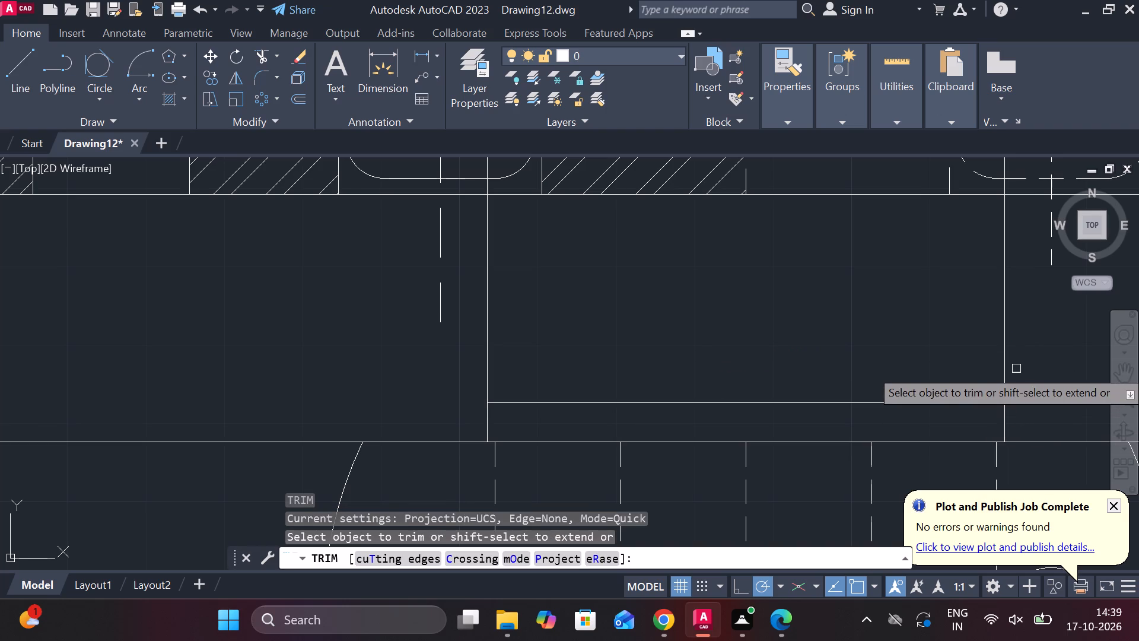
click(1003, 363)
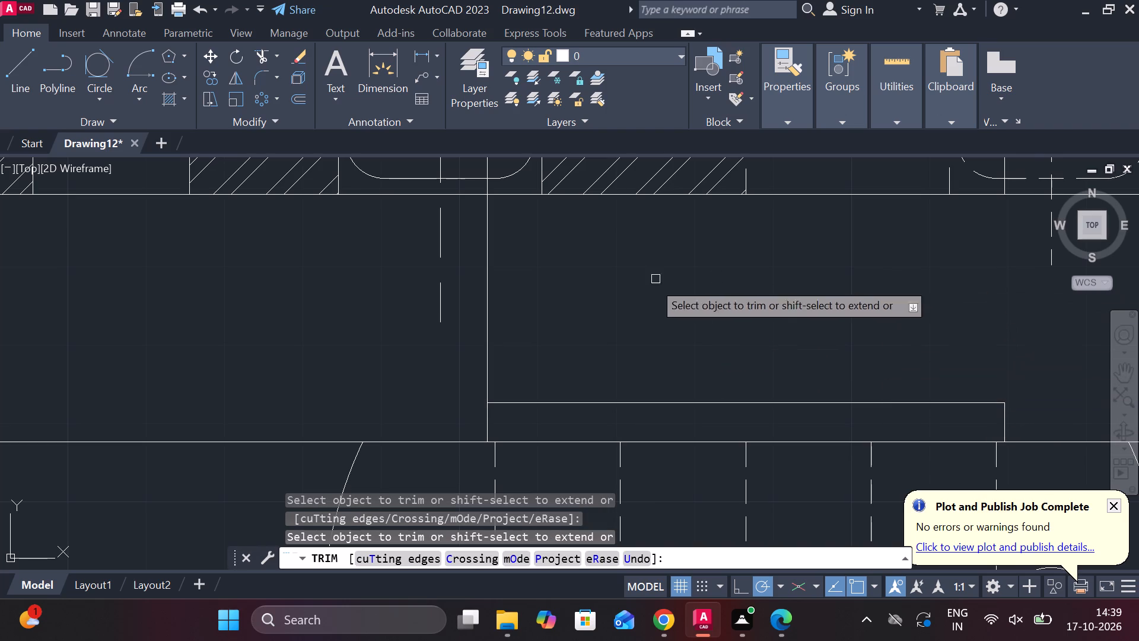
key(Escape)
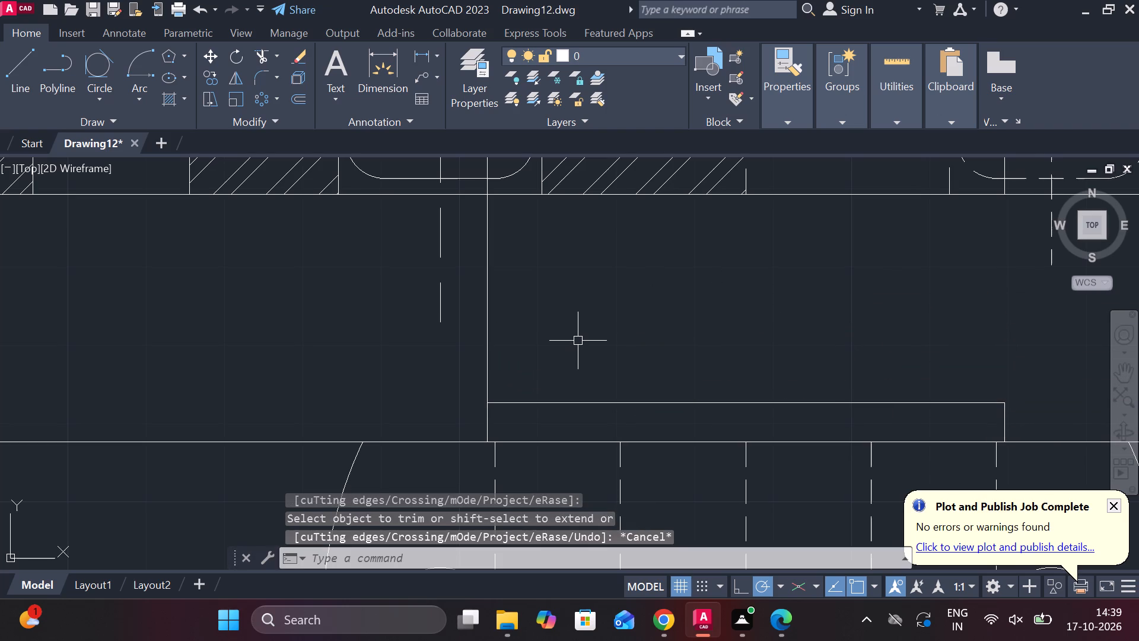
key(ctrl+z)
Erase both long vertical projection lines between the front view and the top view.
click(488, 315)
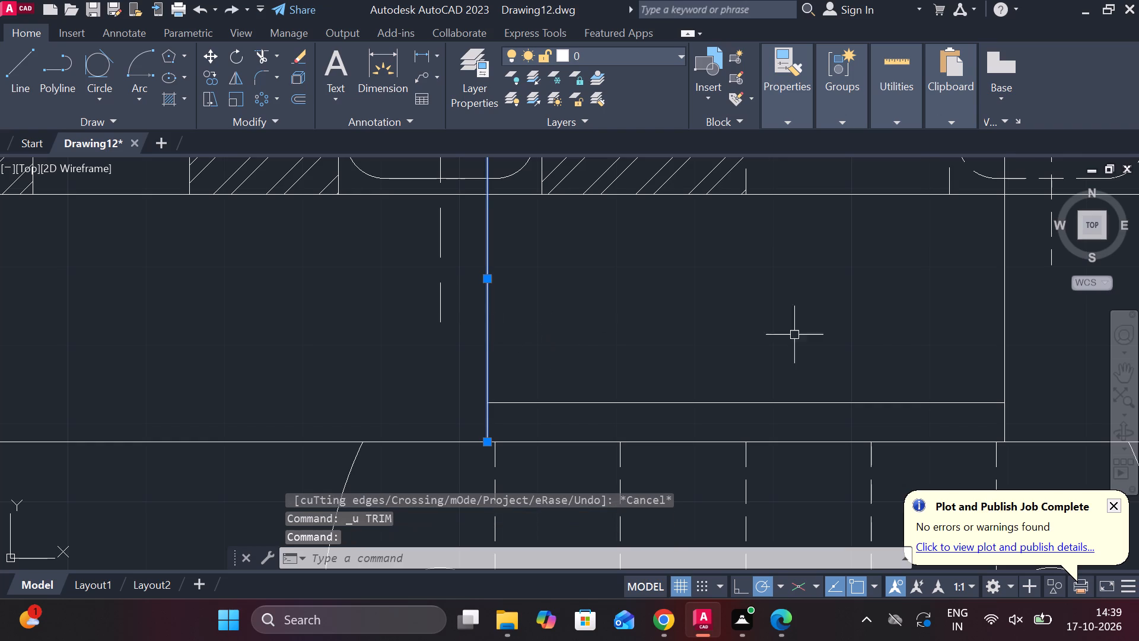
click(1003, 318)
text(E)
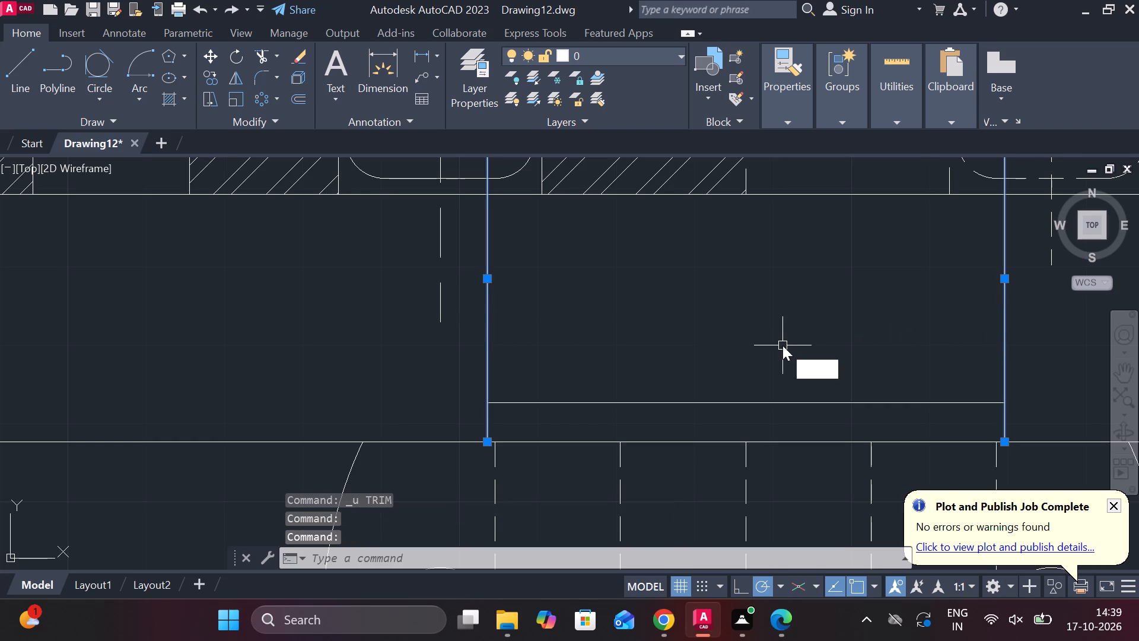
key(space)
Draw a vertical line from the horizontal line's right end down to the top view's upper edge, closing the 5 mm projection.
key(l)
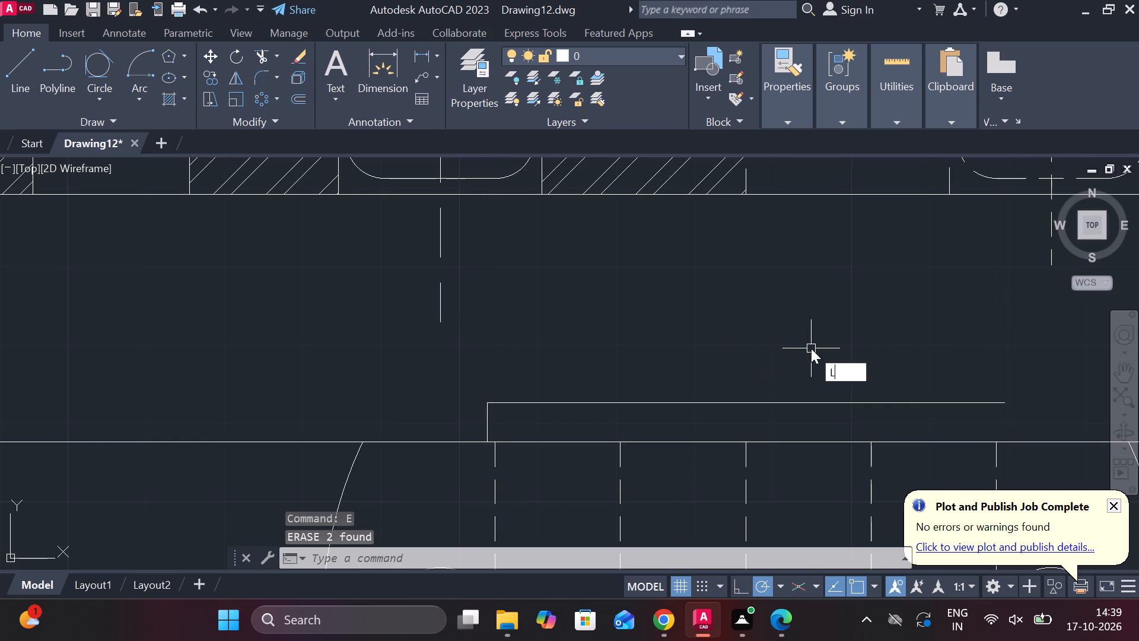
key(Return)
scroll(811, 348, down, 1)
middle_drag(882, 375, 816, 350)
scroll(816, 331, up, 1)
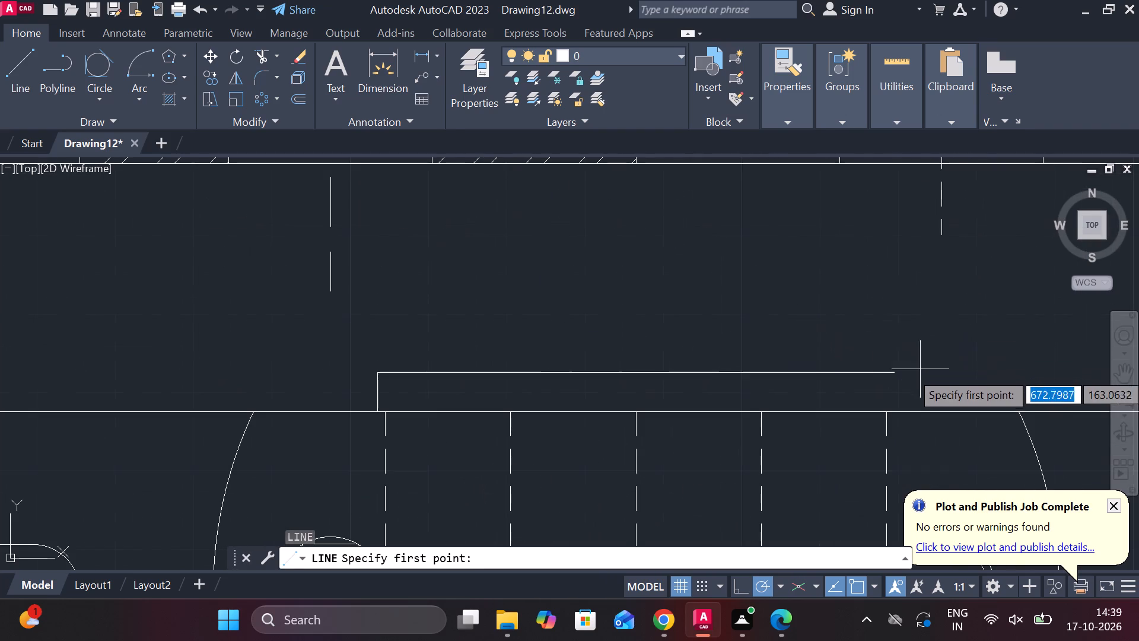
click(897, 372)
scroll(898, 388, up, 2)
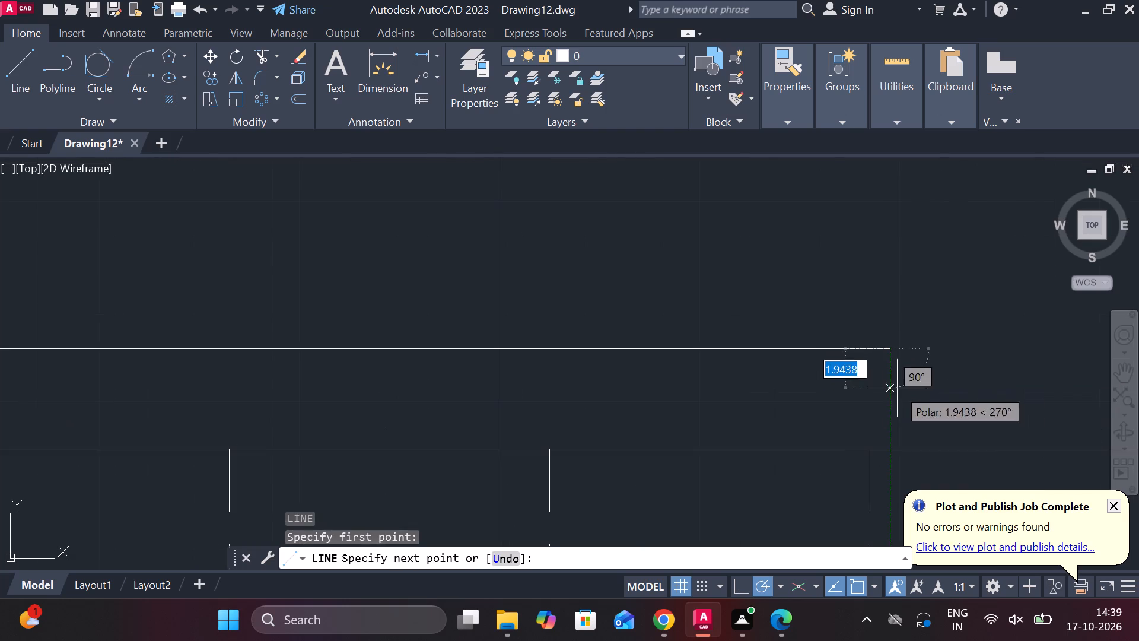
click(892, 449)
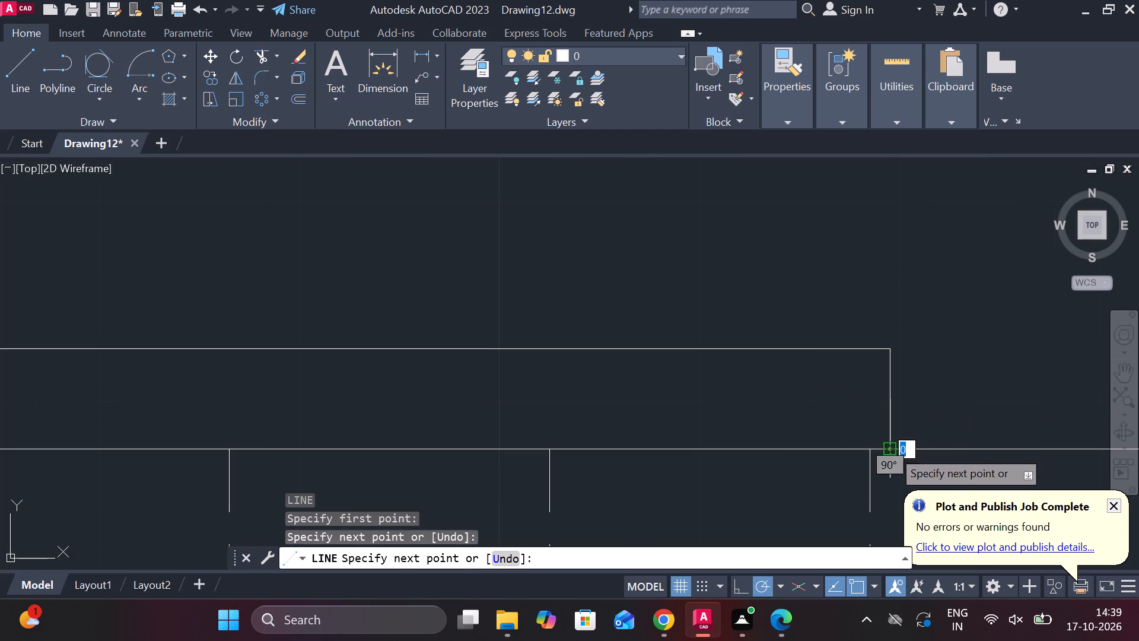
scroll(908, 423, down, 2)
scroll(922, 368, down, 2)
key(Escape)
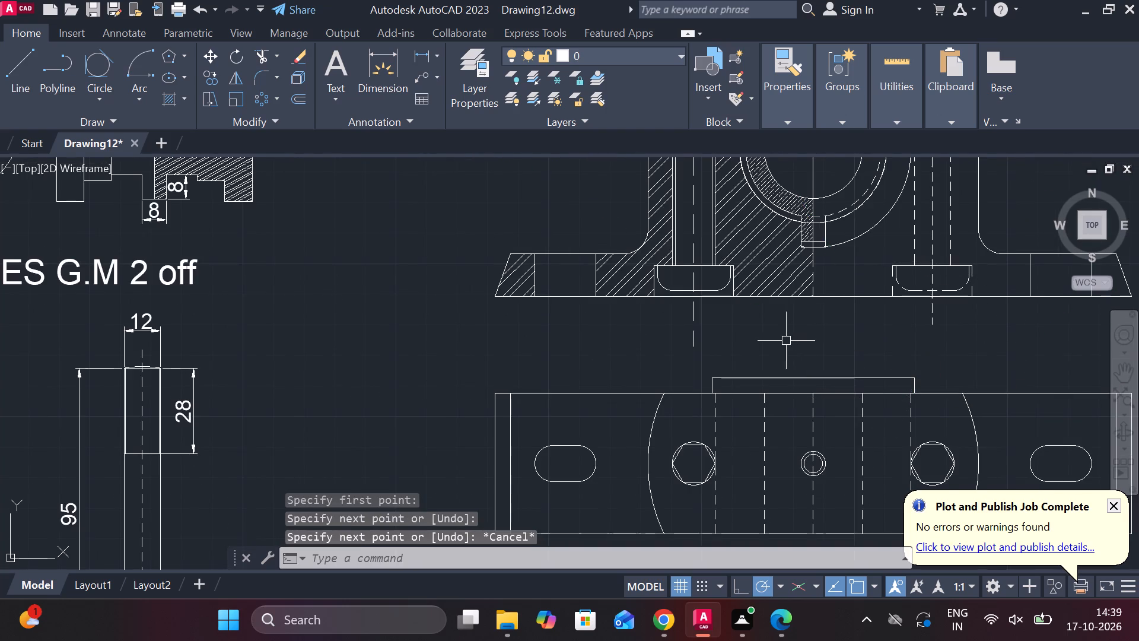
Mirror the three lines of the 5 mm projection about the top view's horizontal centreline to the lower edge, keeping the originals.
scroll(786, 341, down, 1)
middle_drag(784, 341, 756, 322)
scroll(763, 341, up, 3)
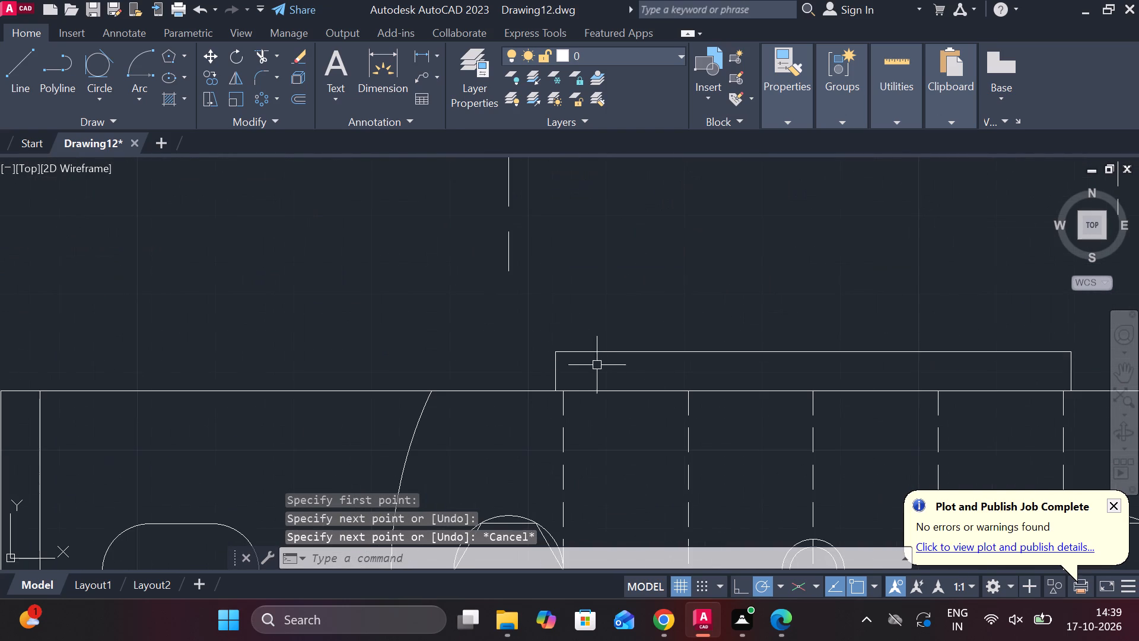
click(555, 376)
click(626, 353)
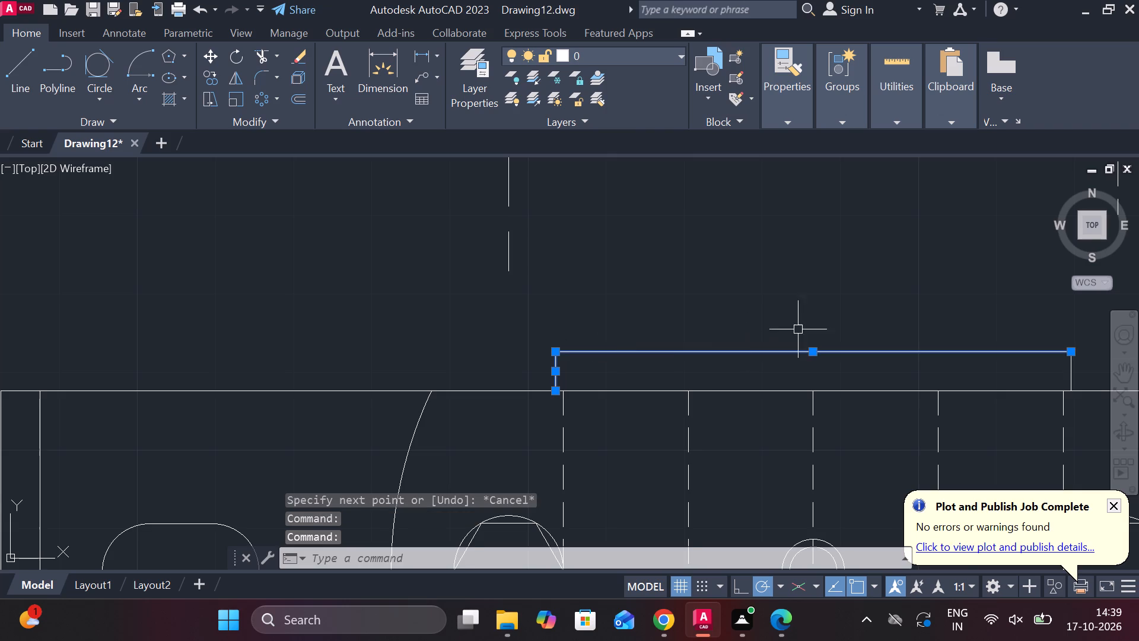
middle_drag(799, 328, 680, 288)
click(953, 336)
scroll(925, 304, down, 2)
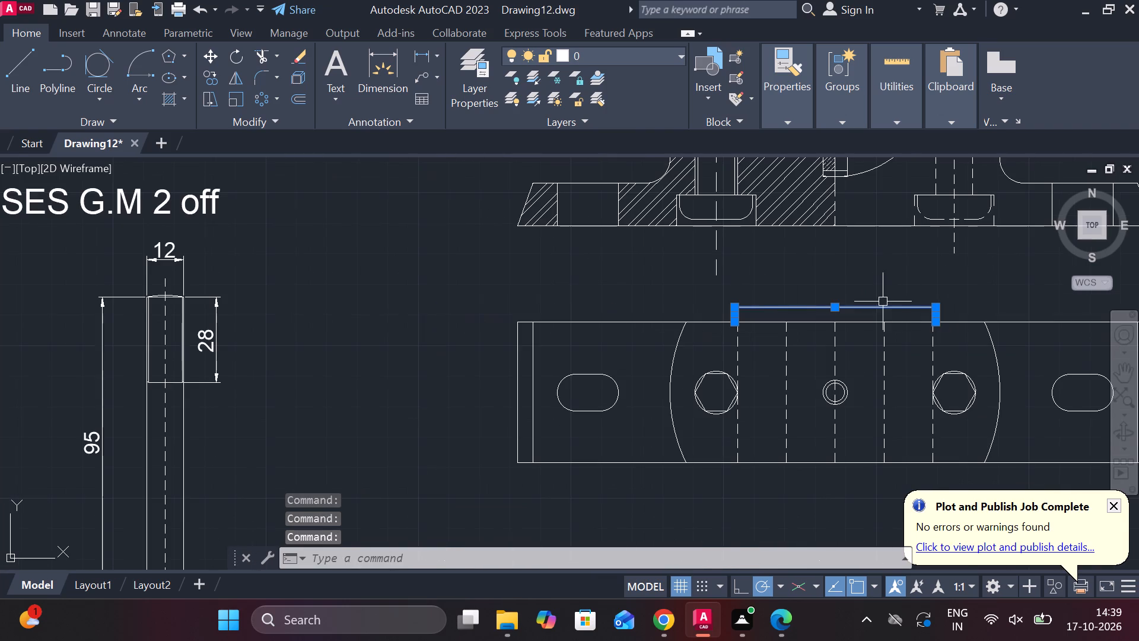
text(MI)
key(Return)
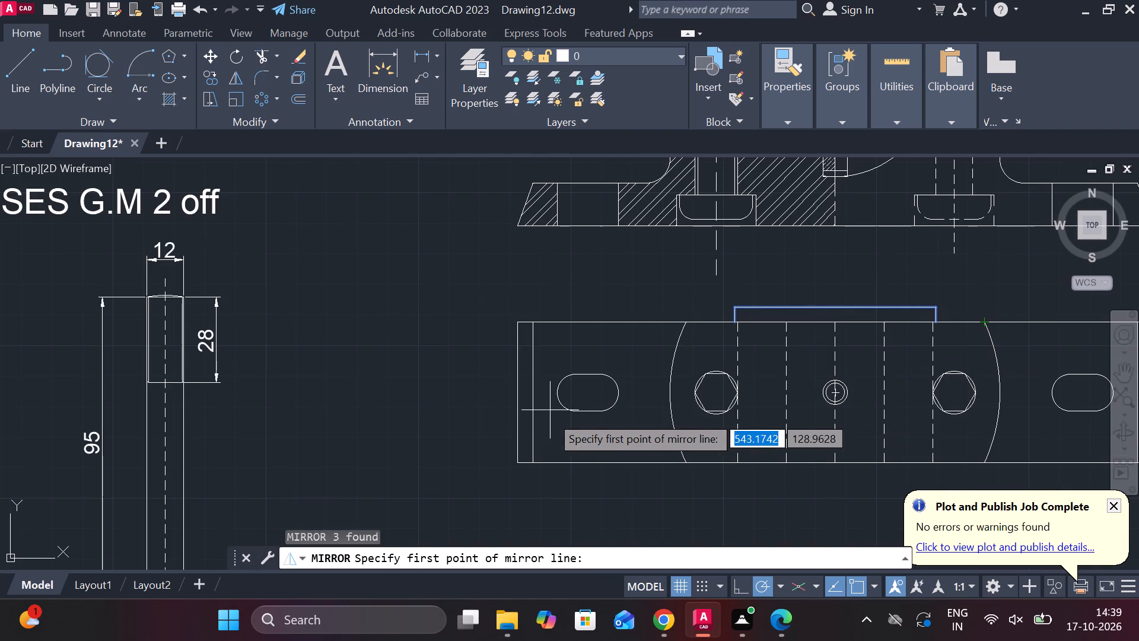
click(536, 395)
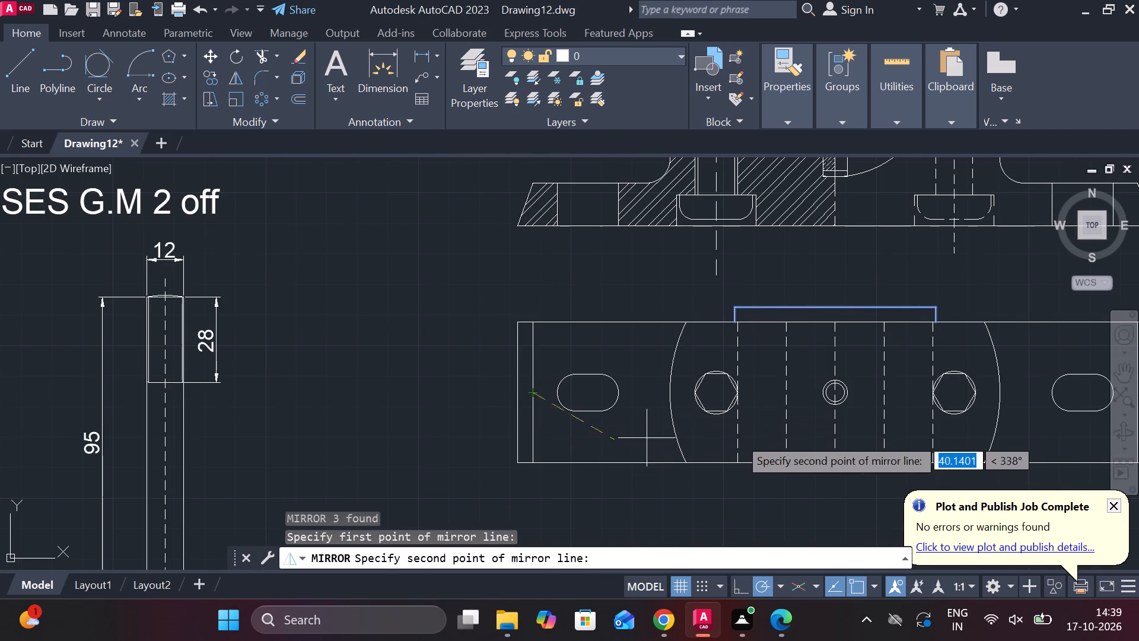
middle_drag(803, 401, 567, 380)
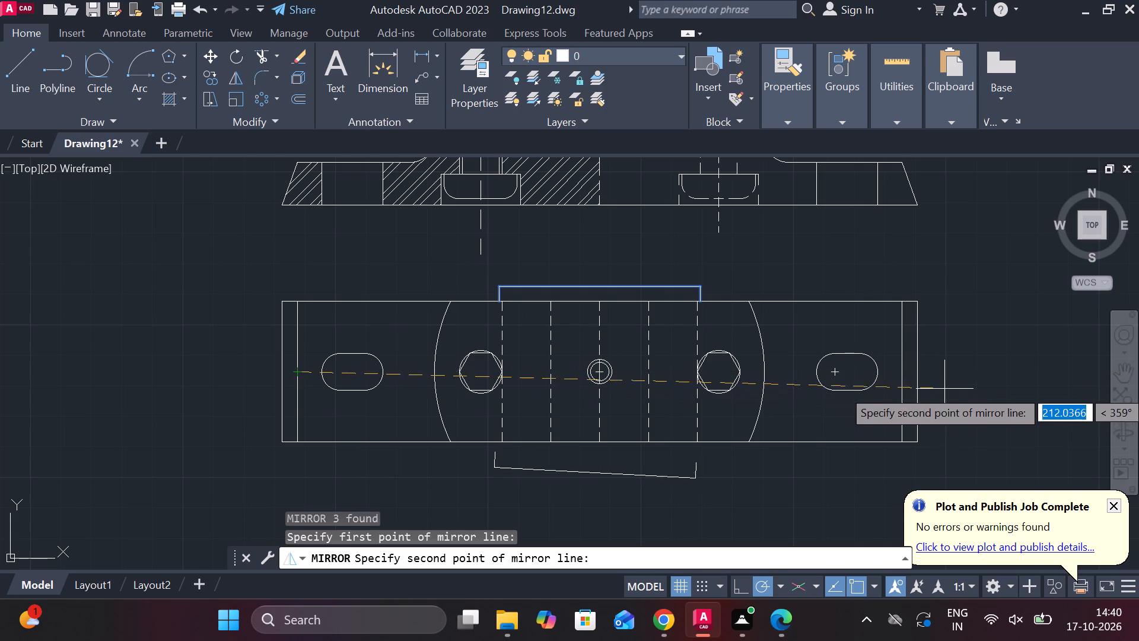
click(917, 374)
drag(958, 437, 917, 374)
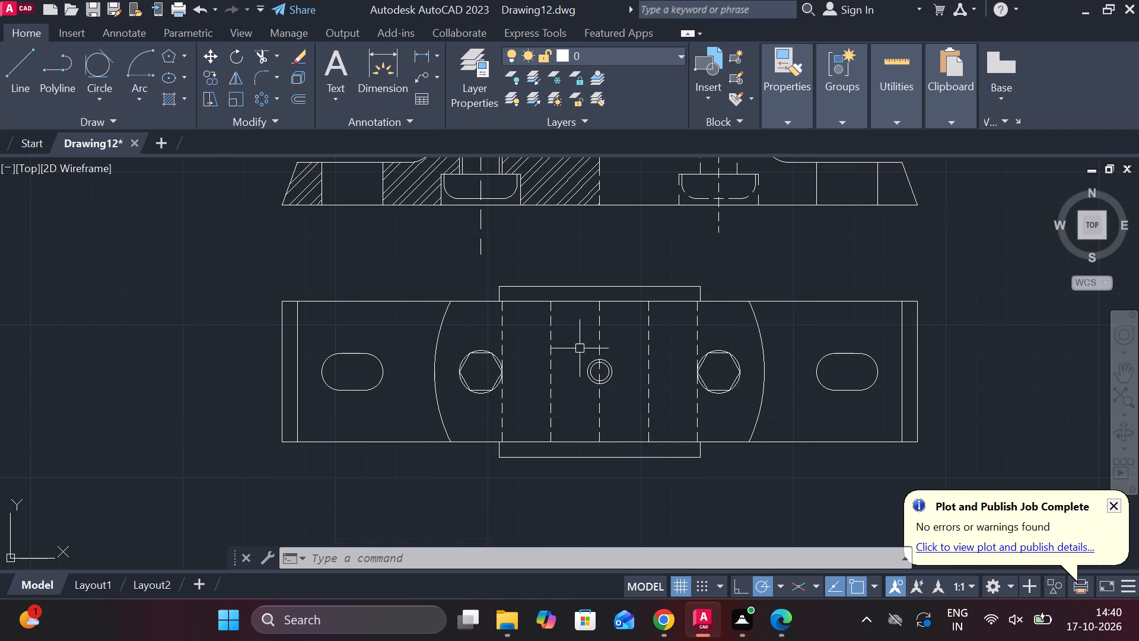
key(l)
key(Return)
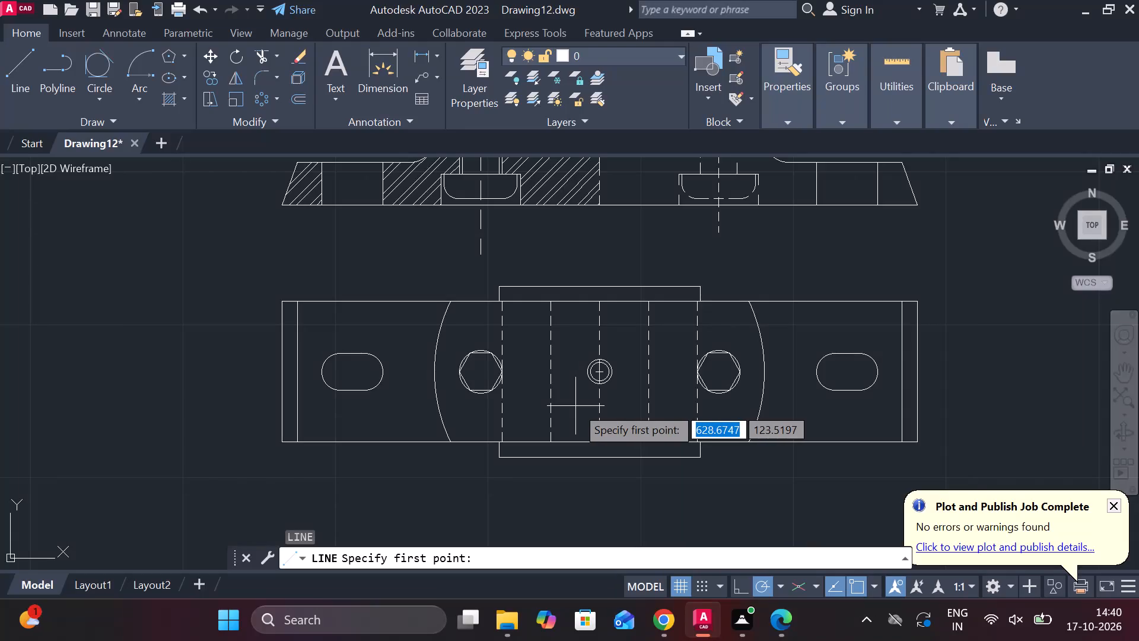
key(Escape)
Draw a circle of diameter 26 mm centred on the left hexagonal nut in the top view.
text(C)
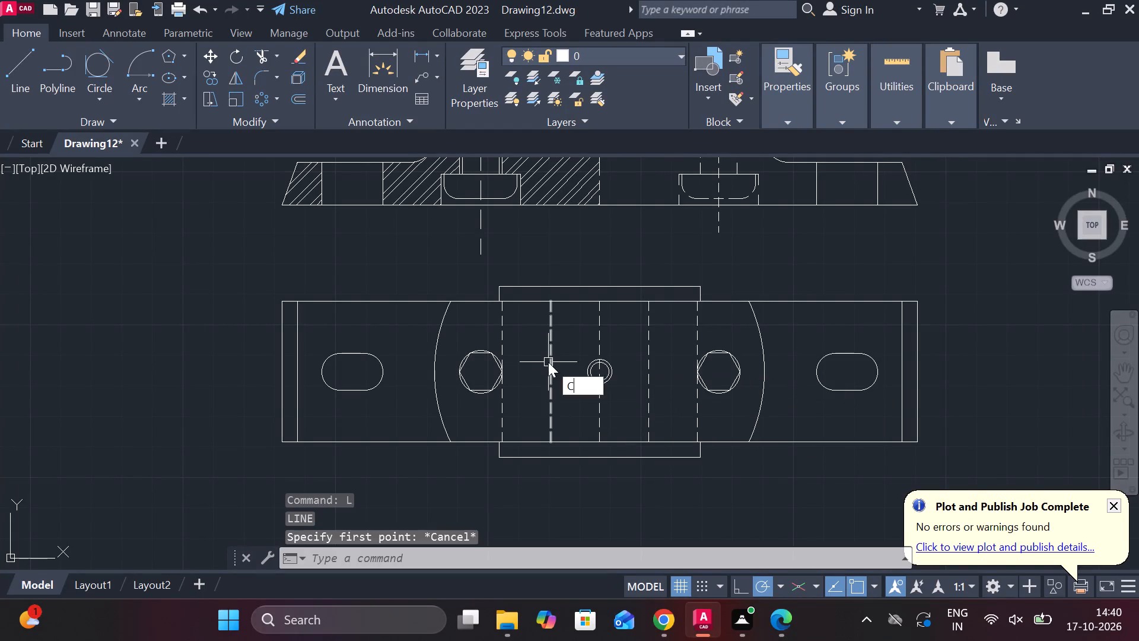
key(space)
click(483, 372)
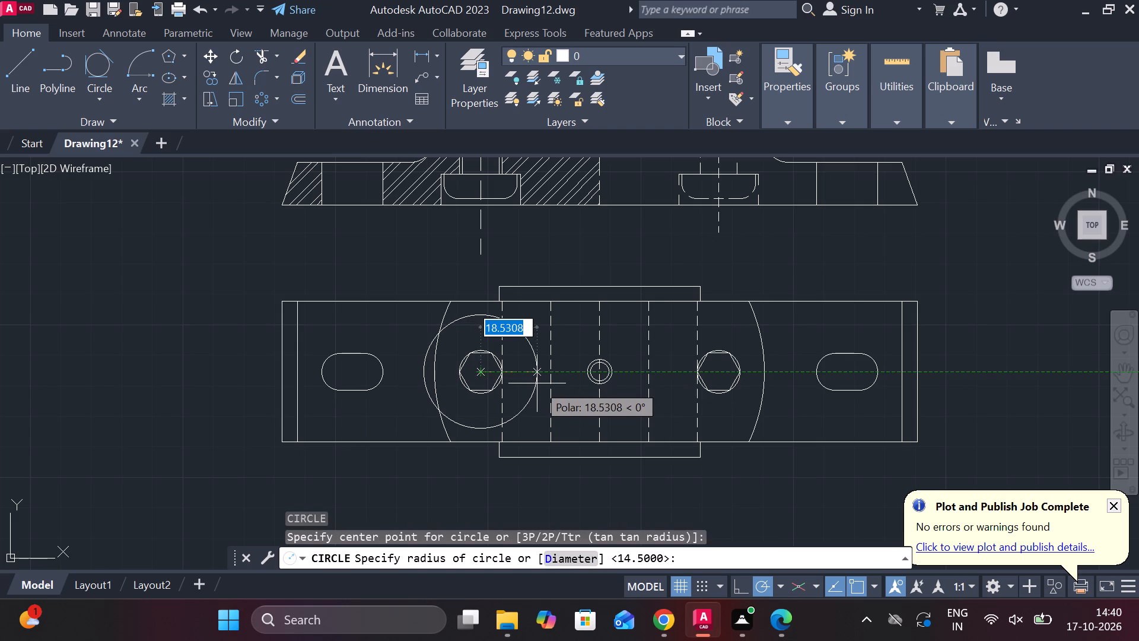
text(D)
key(space)
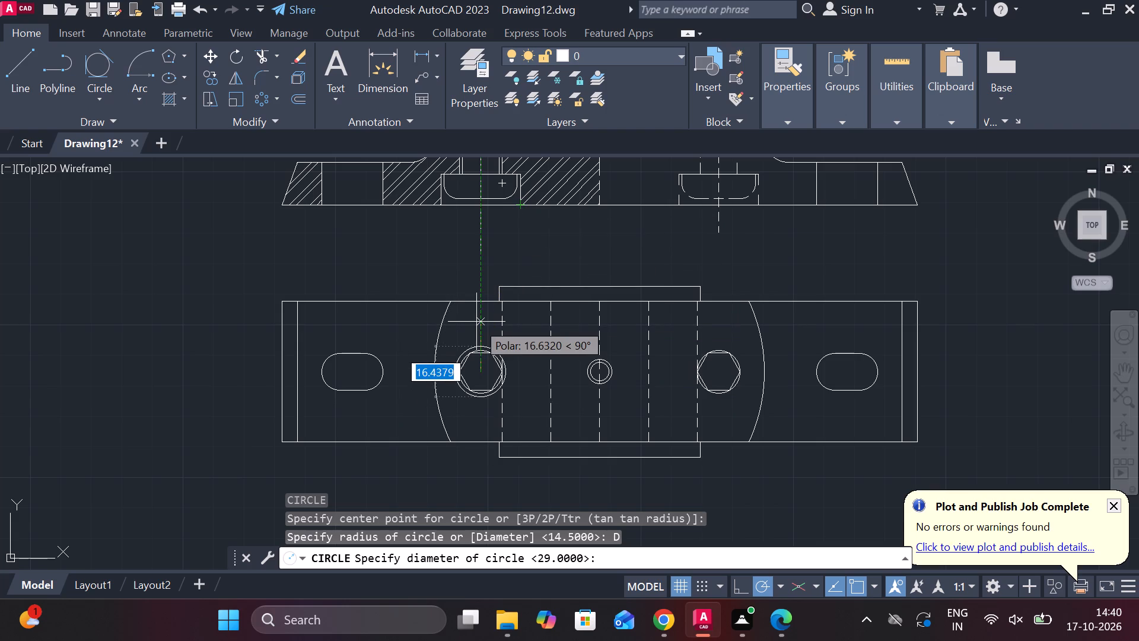
scroll(516, 364, up, 2)
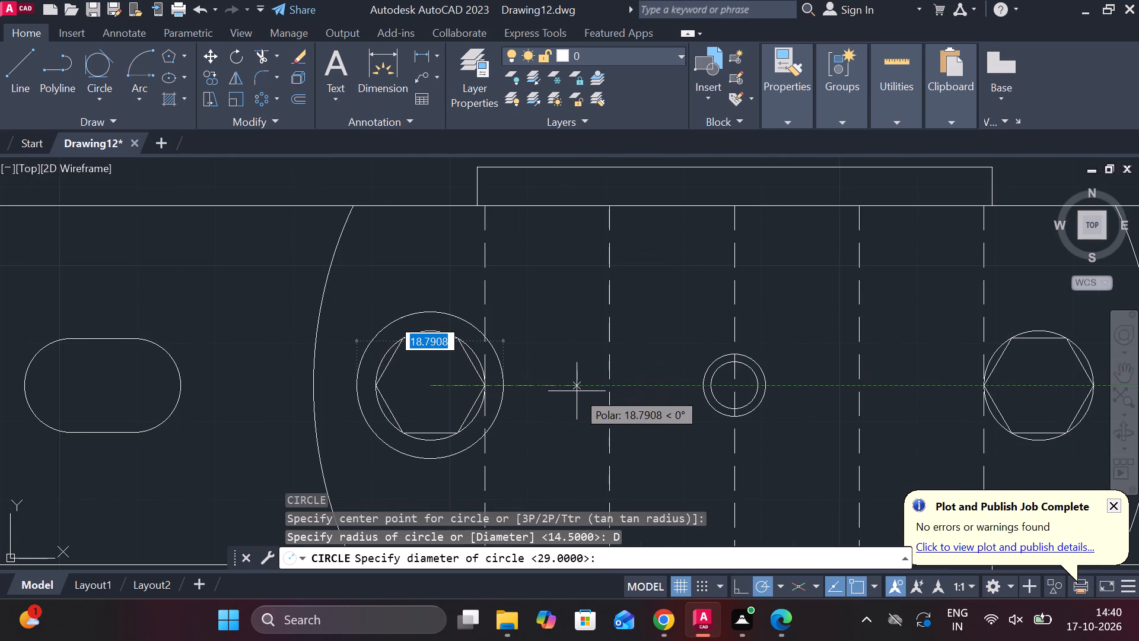
key(3)
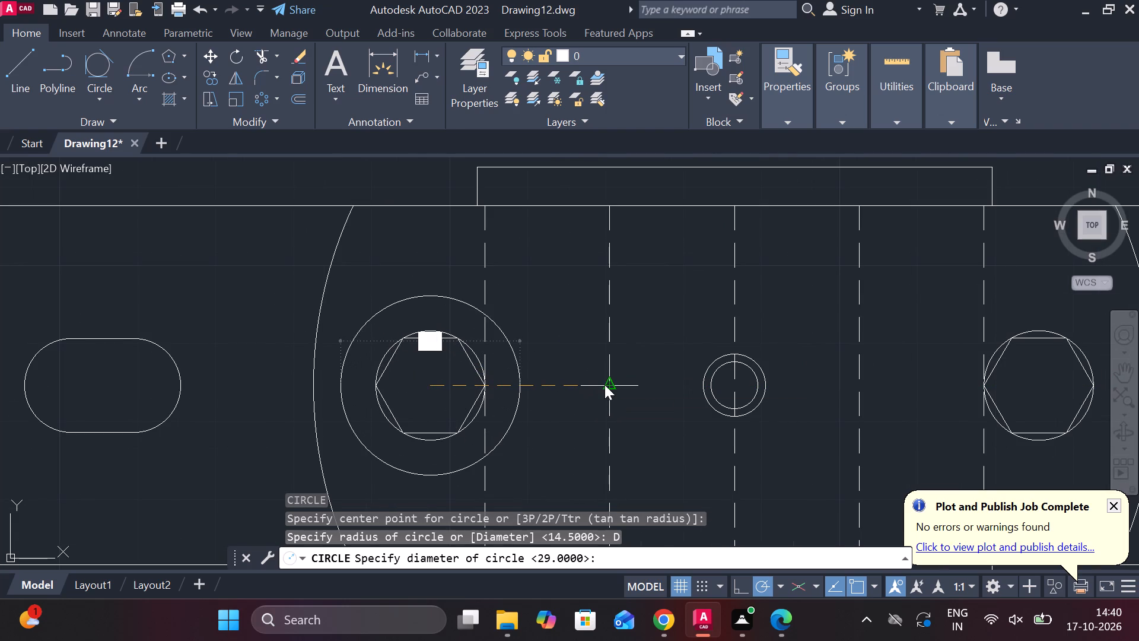
key(BackSpace)
text(26)
key(Return)
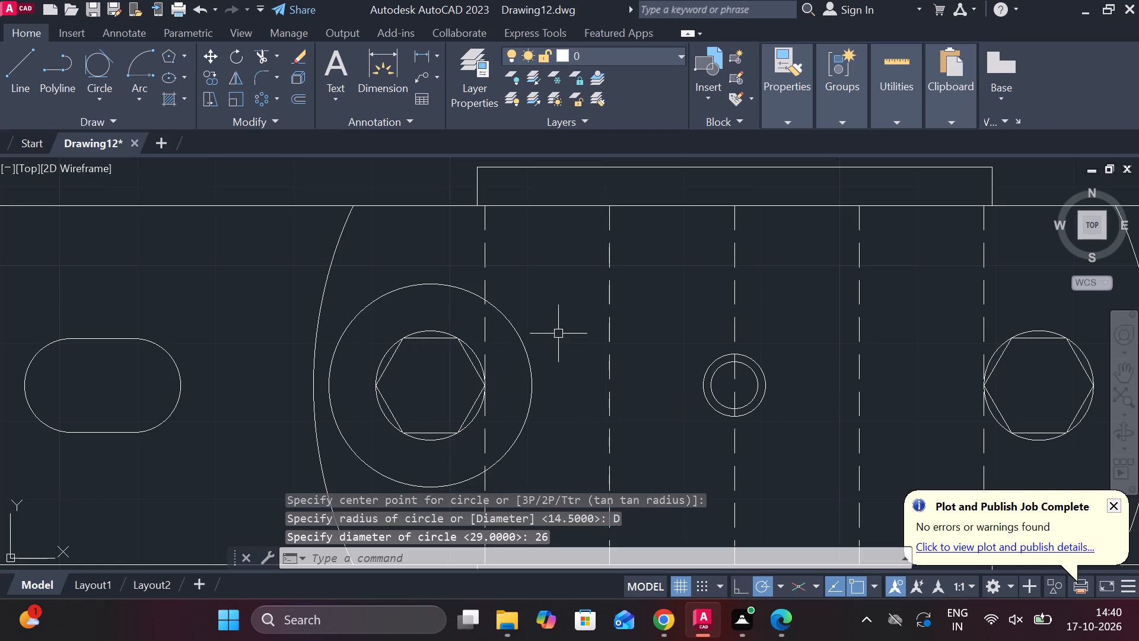
Copy the 26 mm circle from the left nut's centre to the right nut's centre.
scroll(558, 331, down, 1)
click(543, 347)
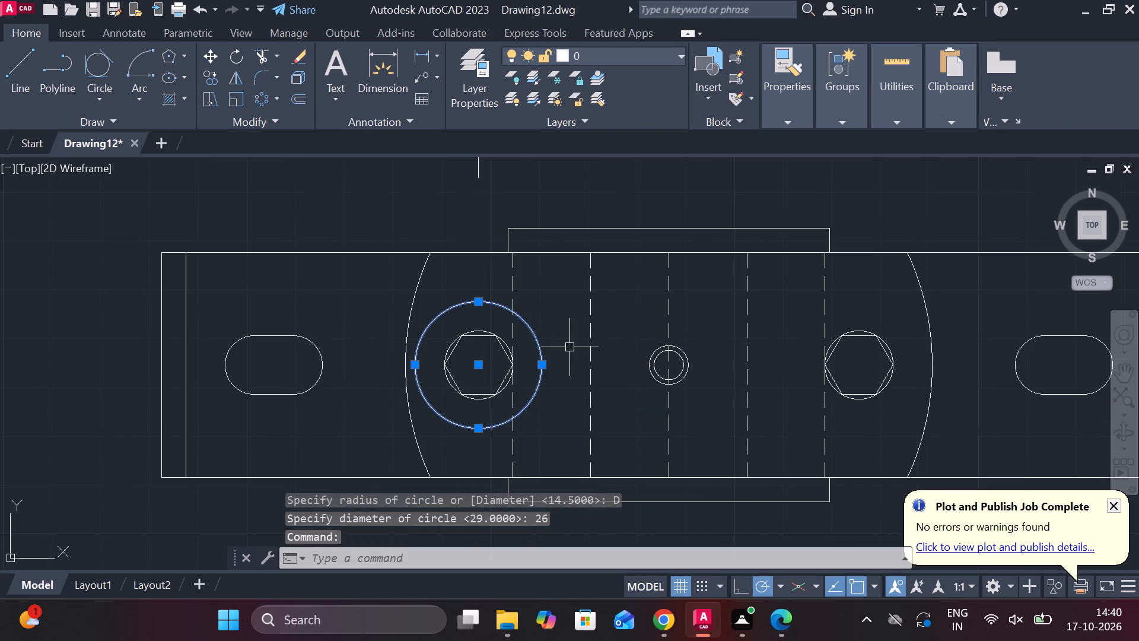
text(CO)
key(Return)
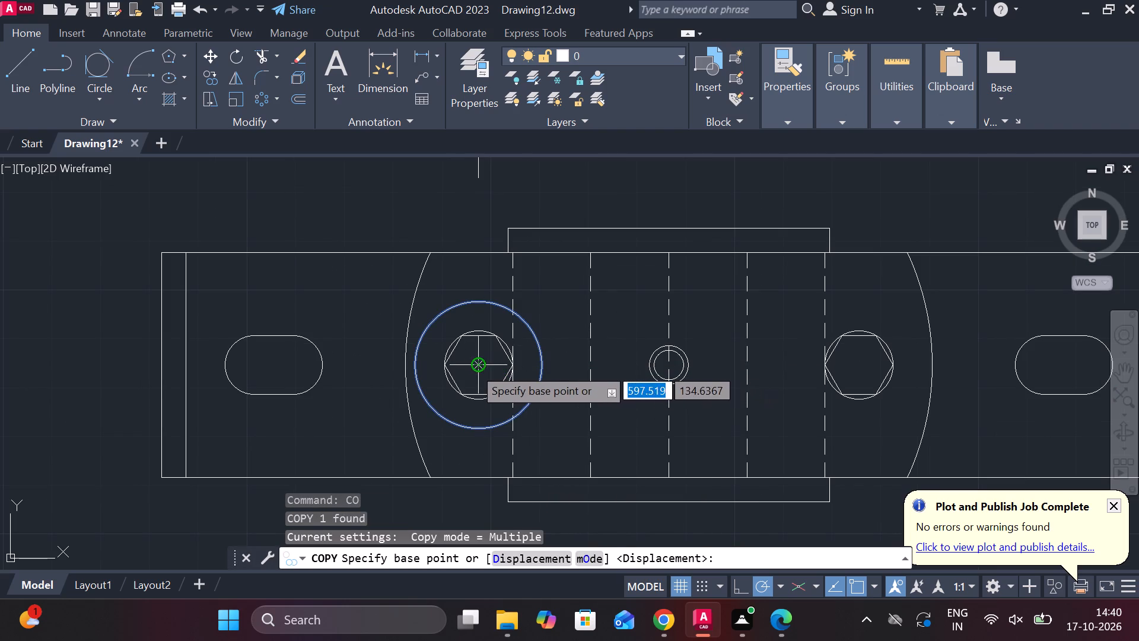
click(473, 367)
click(854, 366)
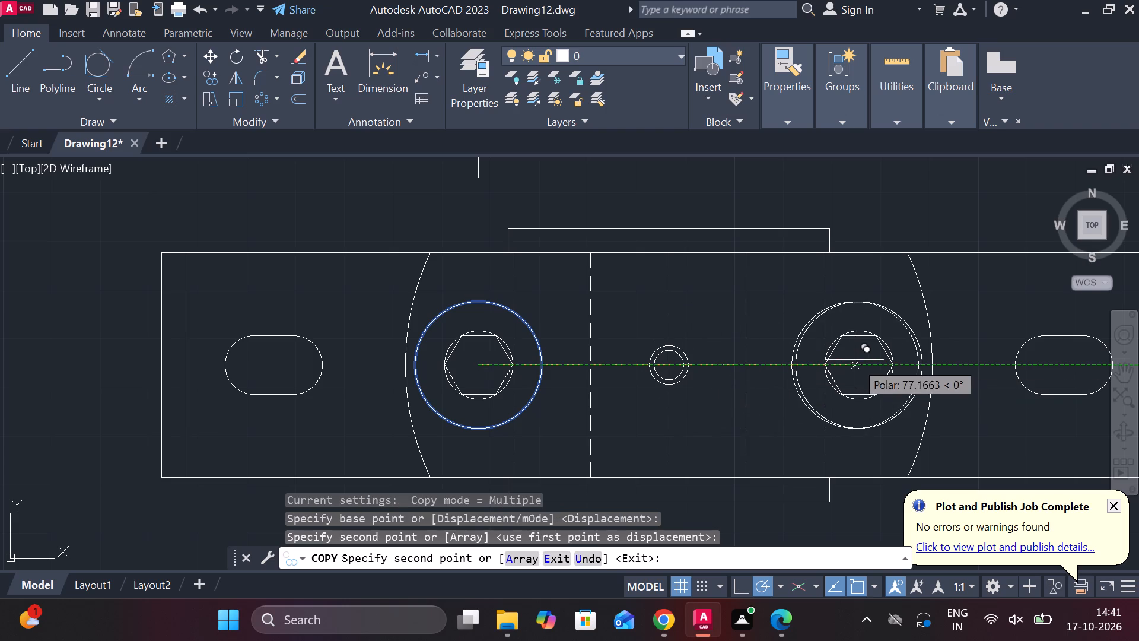
key(Escape)
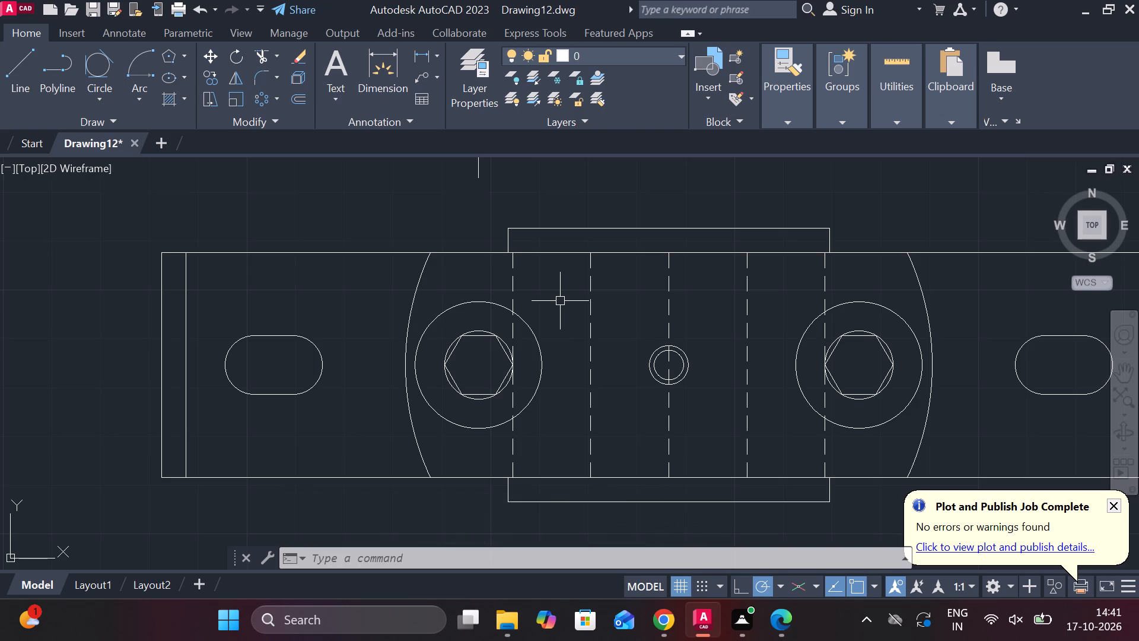
Draw a solid vertical line from the left 26 mm circle's upper intersection with the dashed line to the top view's upper edge.
key(l)
key(Return)
scroll(527, 274, up, 2)
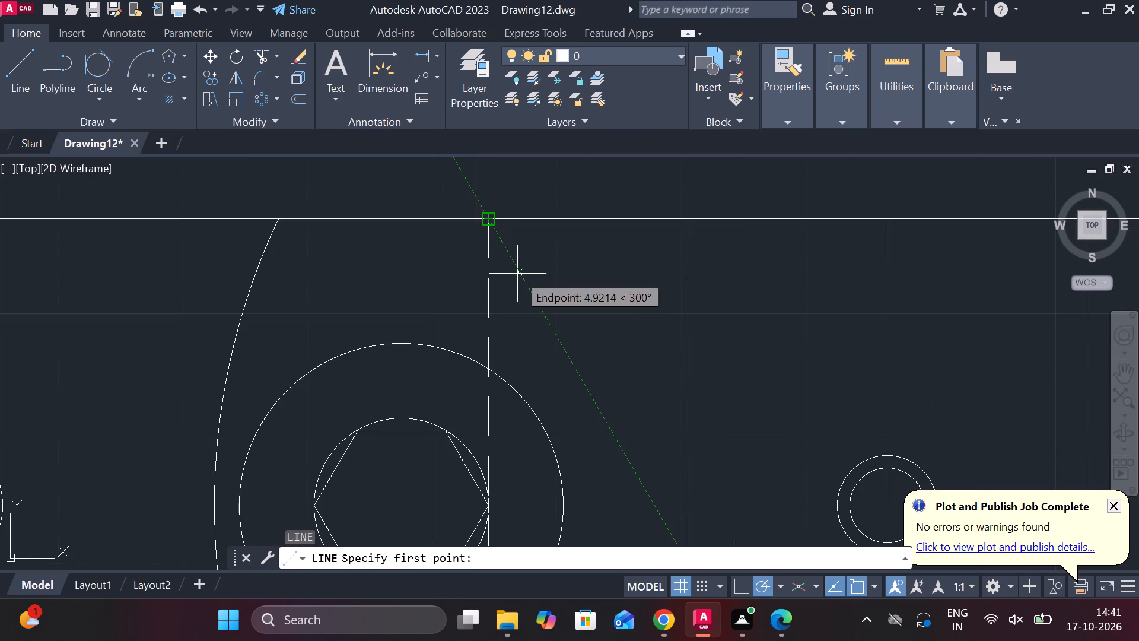
click(486, 373)
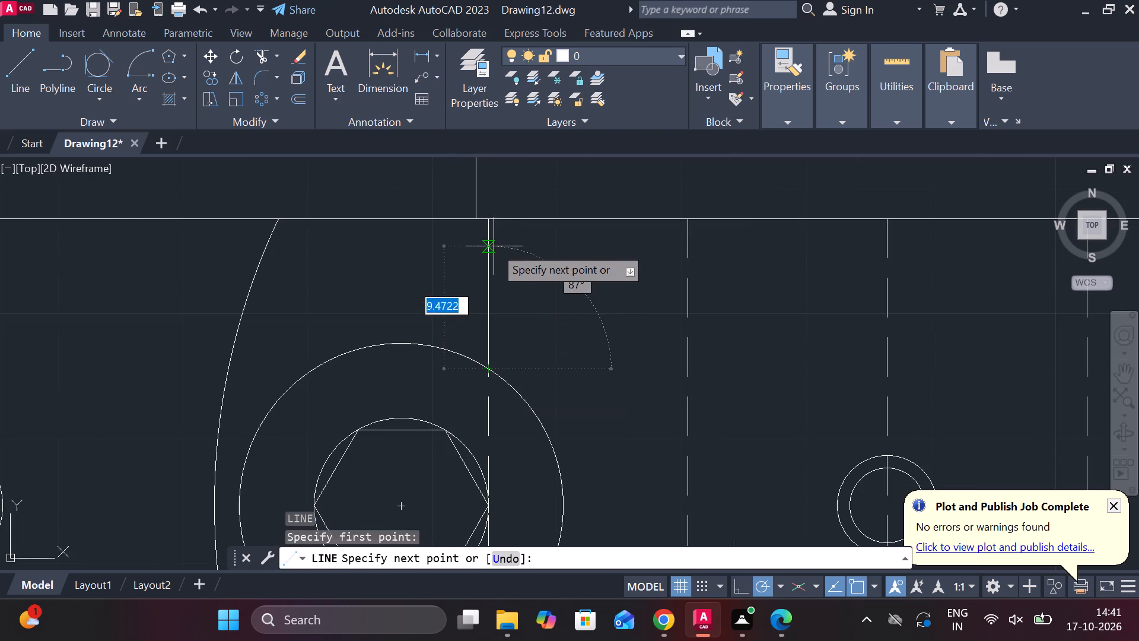
click(492, 223)
key(Escape)
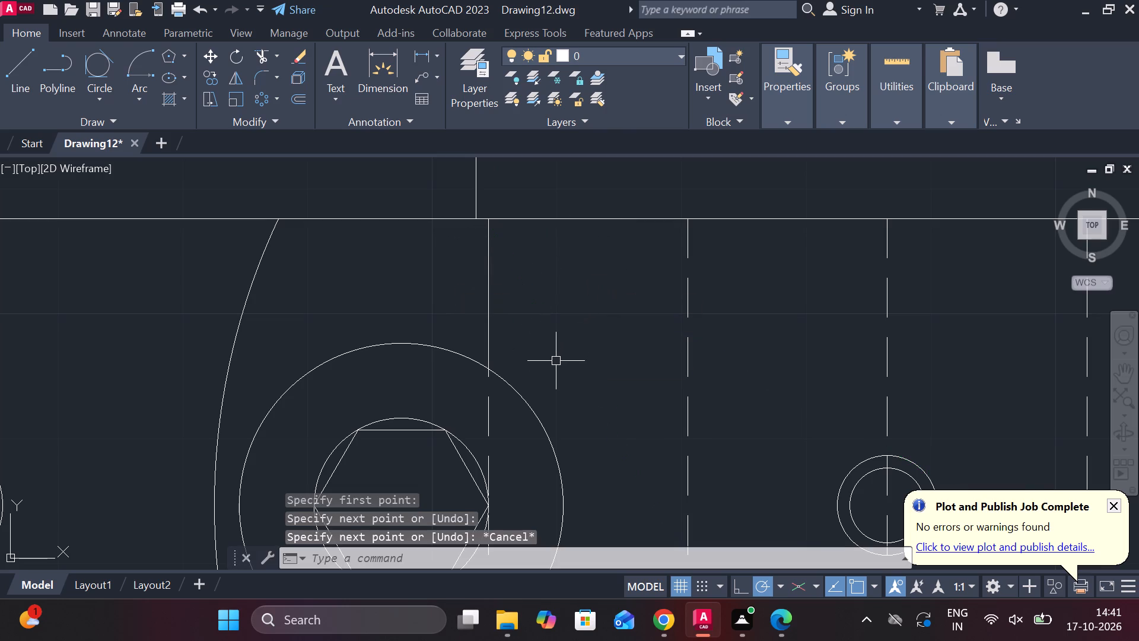
Draw a solid vertical line from the left 26 mm circle's lower intersection with the dashed line to the top view's lower edge.
scroll(556, 361, down, 1)
middle_drag(553, 359, 539, 243)
key(l)
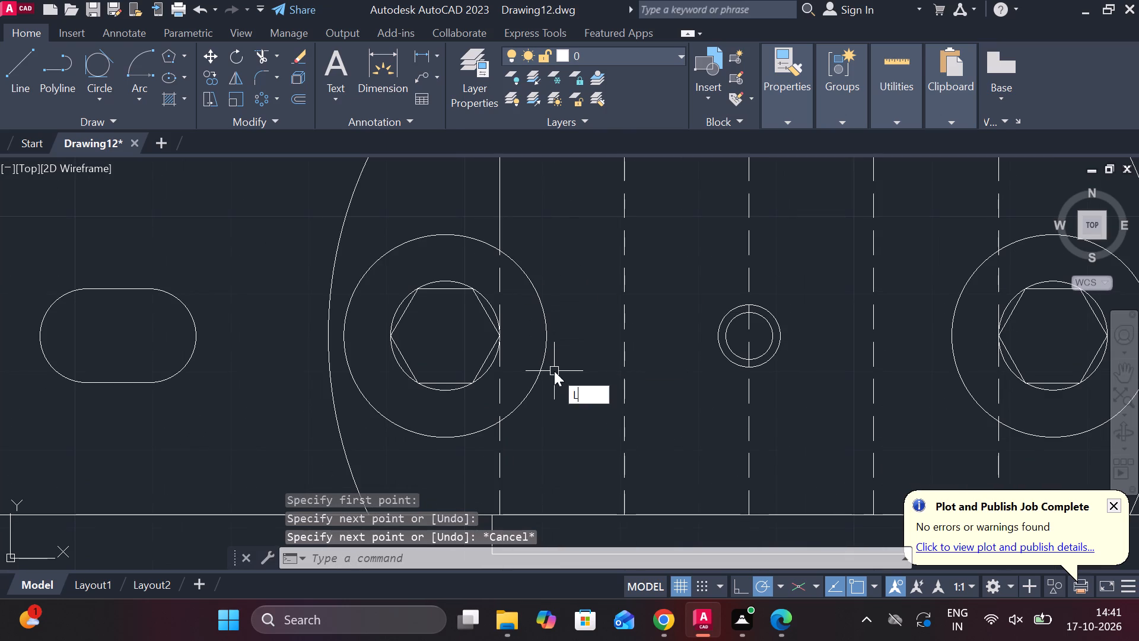
key(Return)
middle_drag(538, 396, 534, 319)
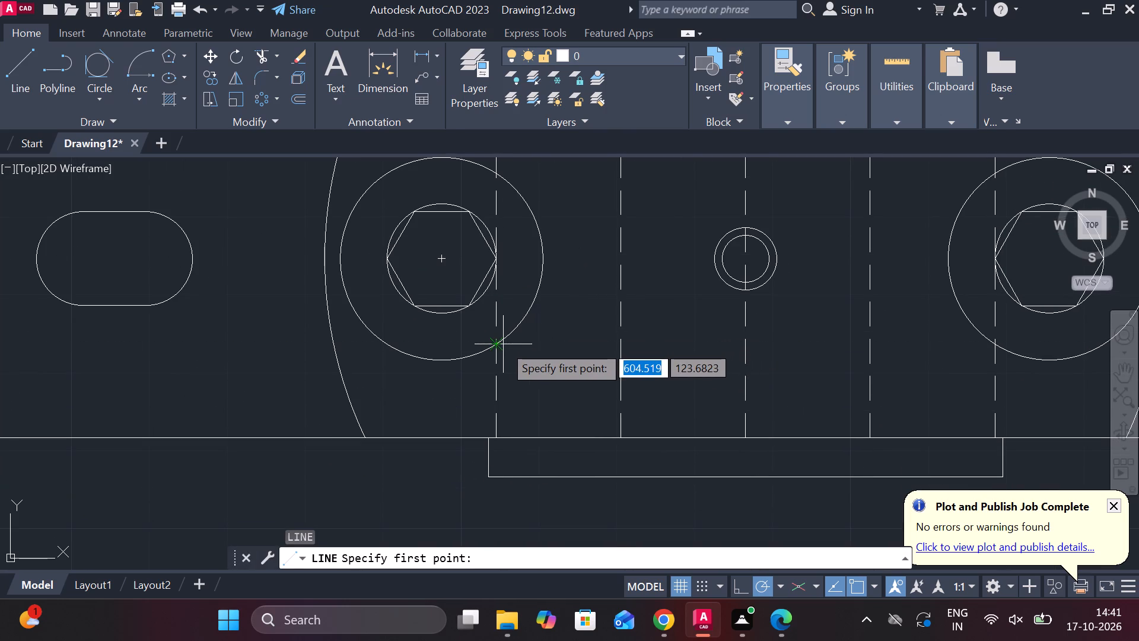
click(495, 344)
click(492, 438)
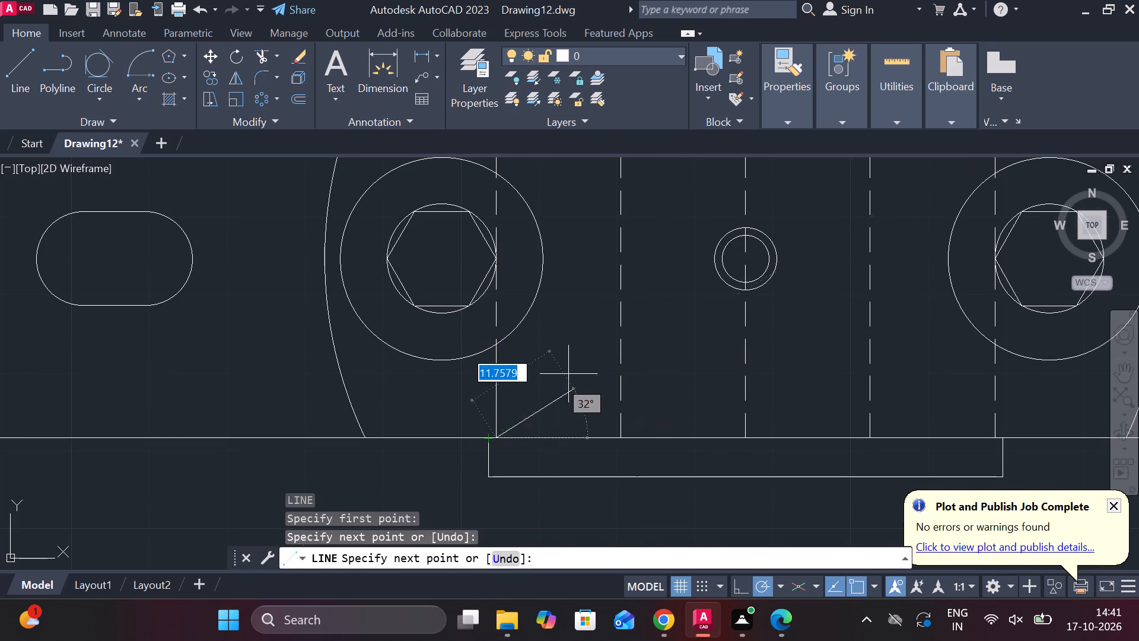
key(Escape)
Erase the dashed vertical line touching the left hexagonal nut in the top view.
click(494, 227)
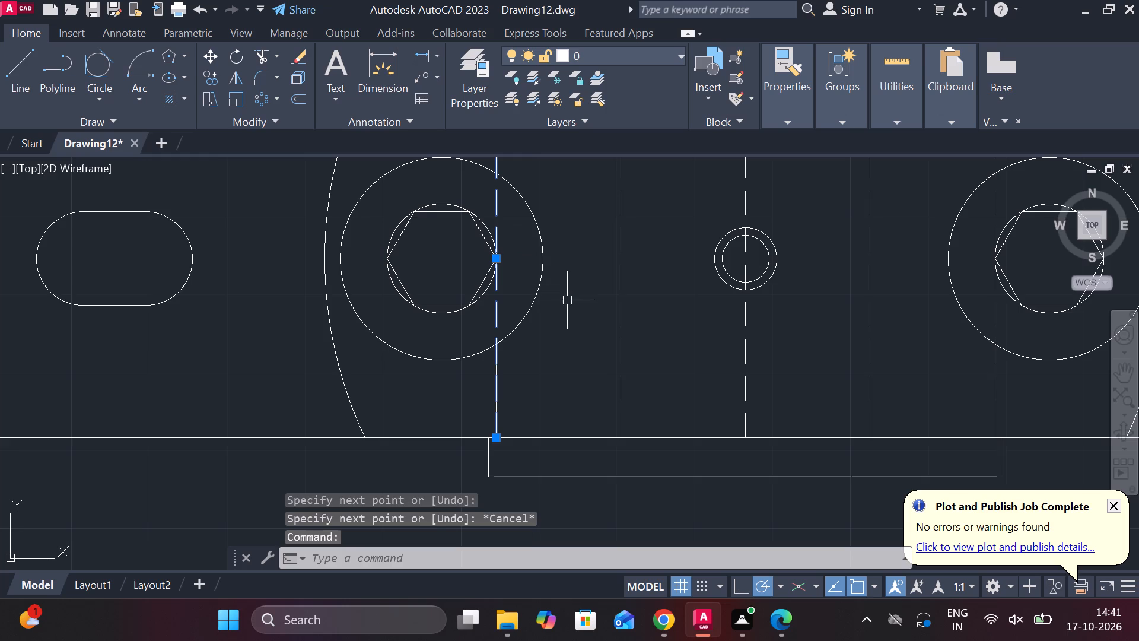
text(E)
key(space)
Trim away the outer part of the left 26 mm circle, keeping the arc between the two solid vertical lines.
middle_drag(568, 302, 561, 335)
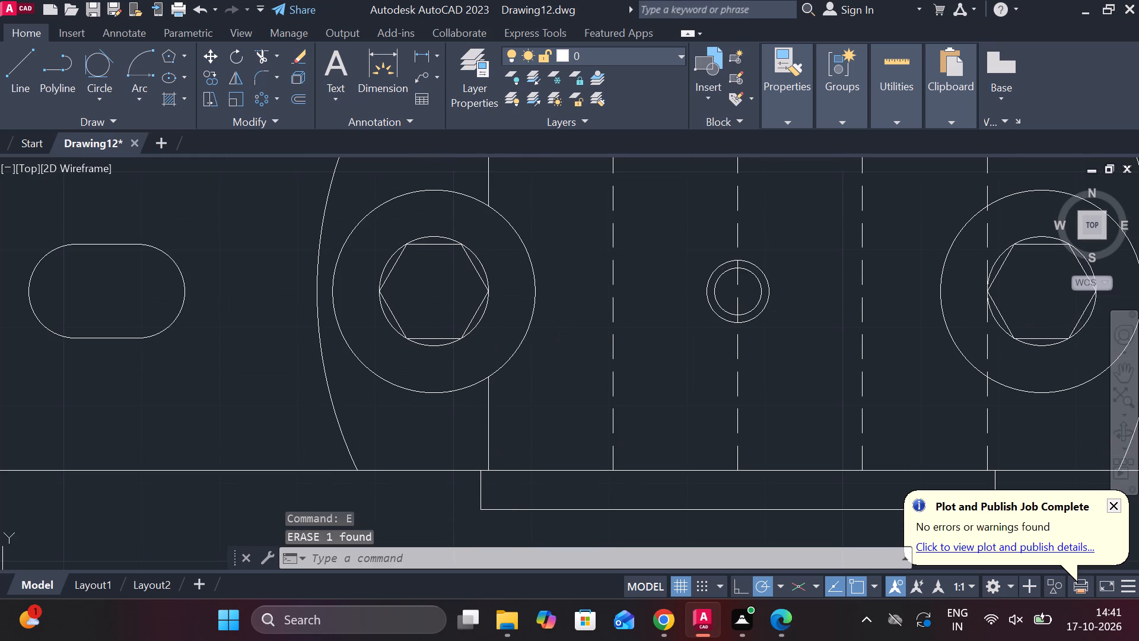
text(TR)
key(space)
click(460, 196)
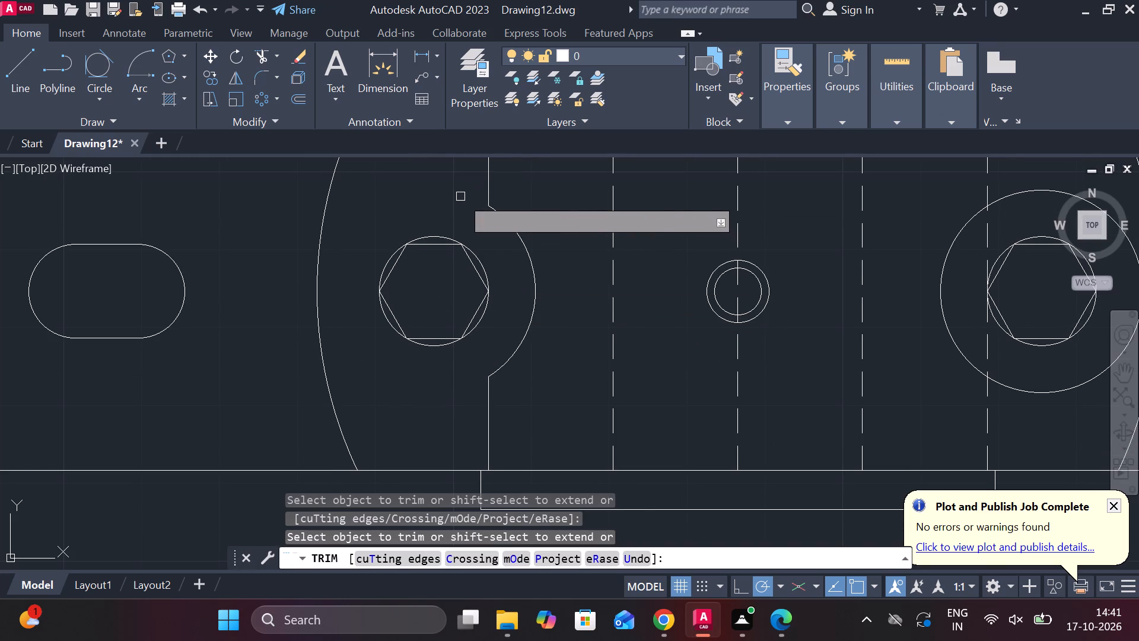
scroll(491, 313, down, 1)
middle_drag(734, 468, 703, 466)
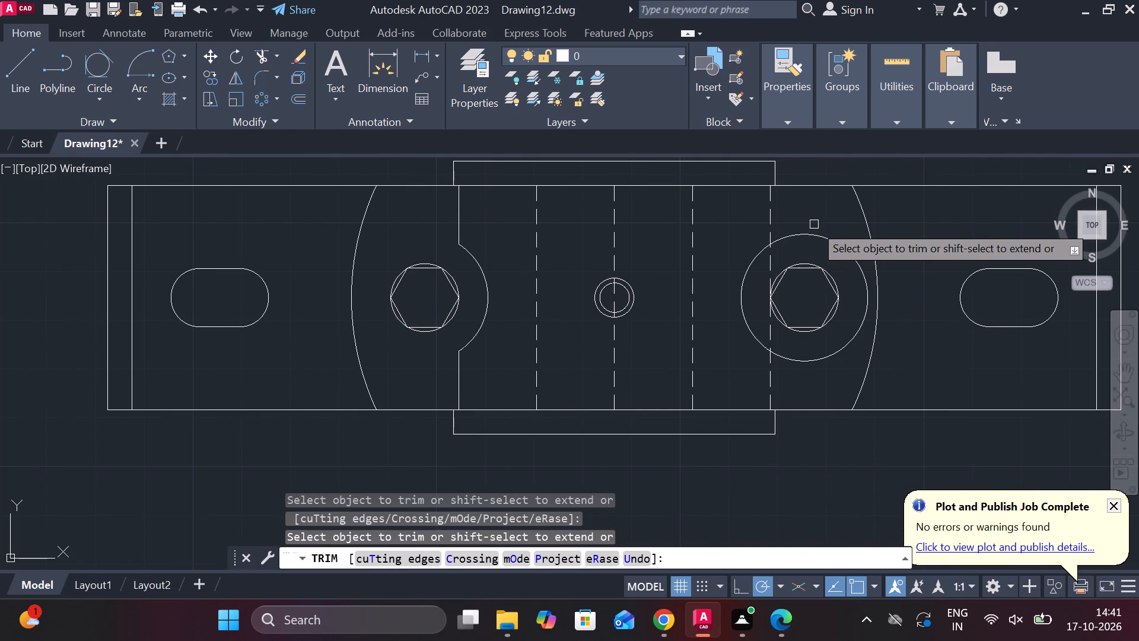
key(Escape)
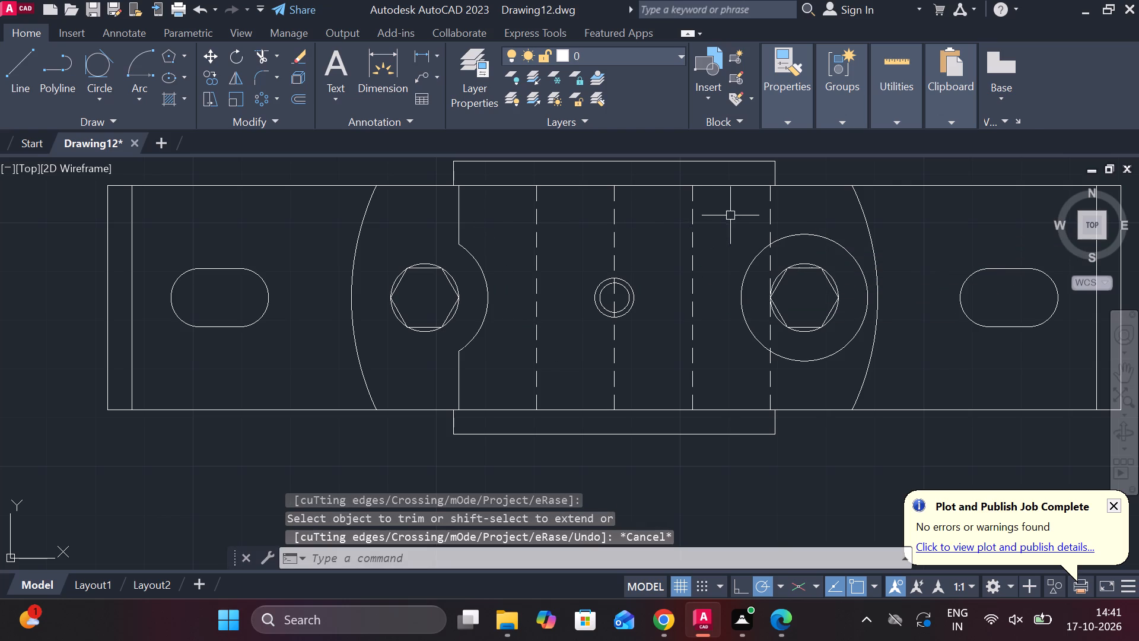
Erase the dashed vertical line touching the right hexagonal nut in the top view.
click(767, 210)
text(E)
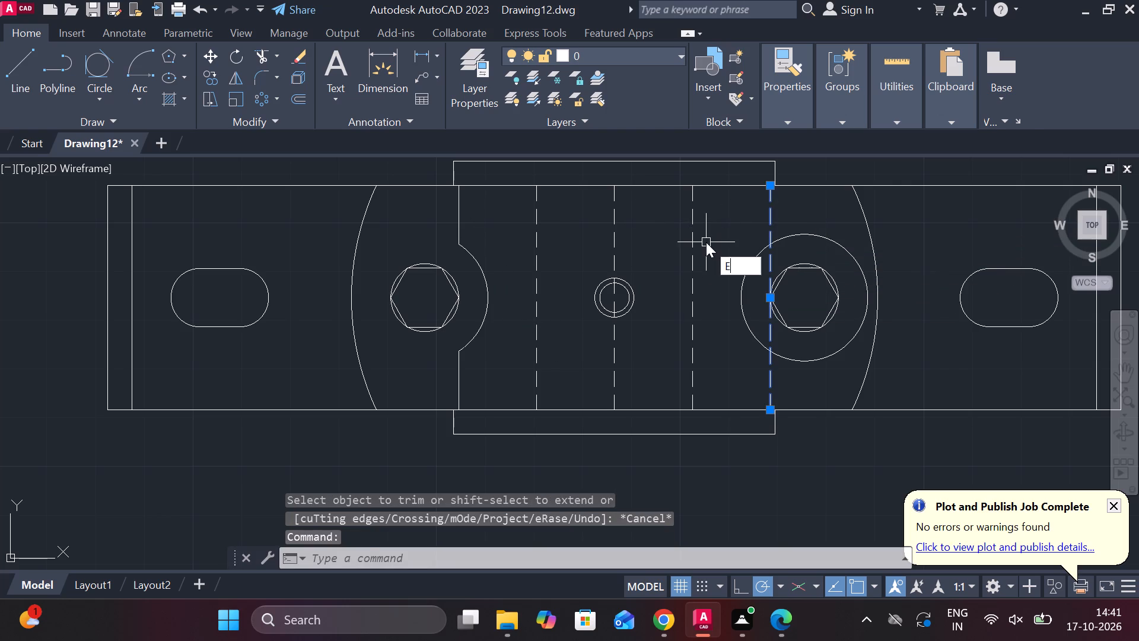
key(space)
Mirror the left arc and its two solid vertical lines about the top view's vertical centreline, keeping the originals.
click(453, 211)
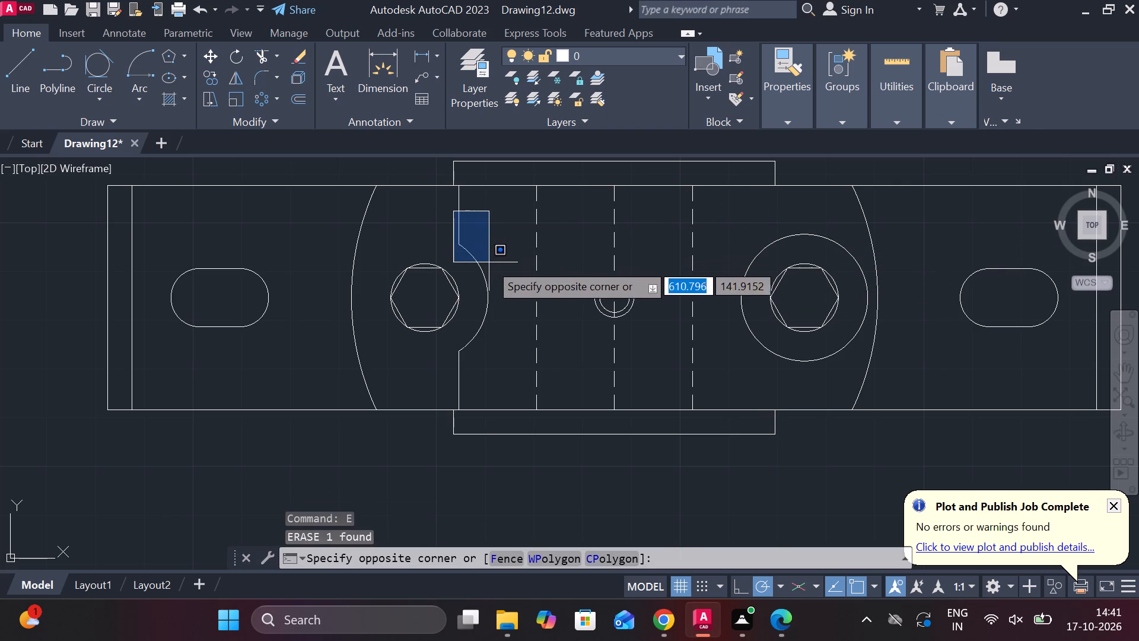
click(489, 262)
click(489, 271)
click(482, 259)
click(478, 256)
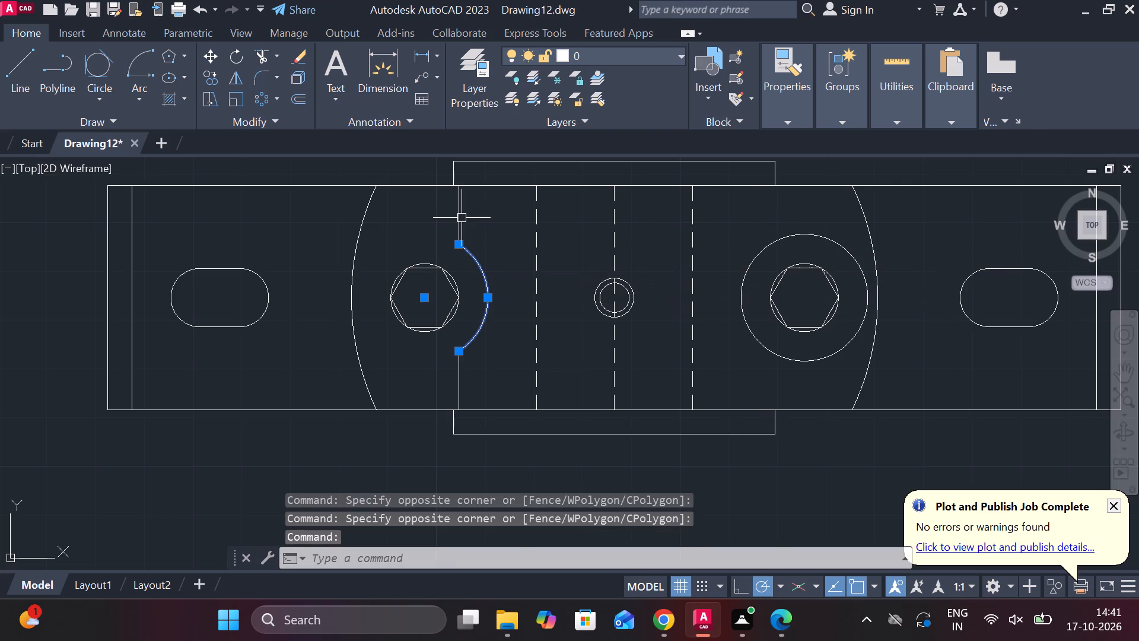
click(461, 217)
click(459, 382)
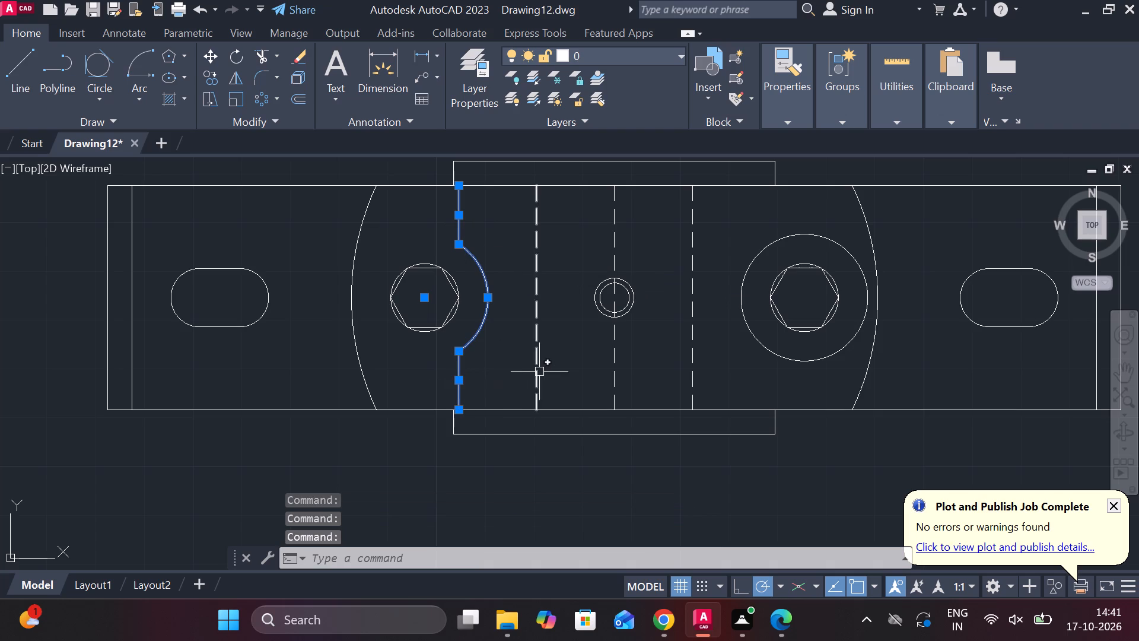
text(MI)
key(Return)
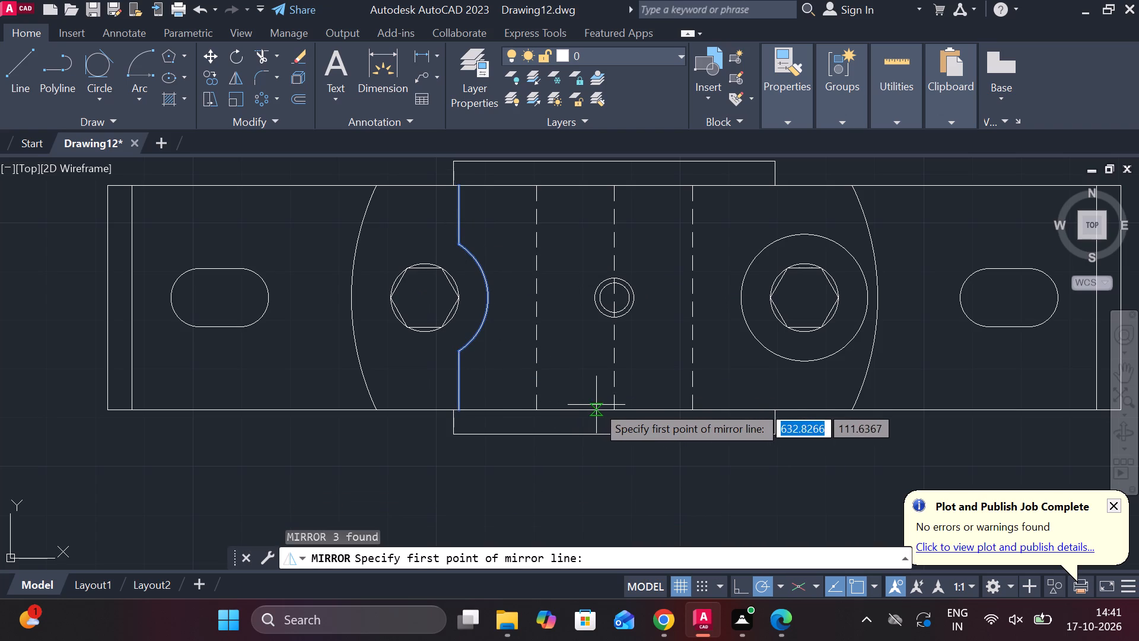
click(609, 408)
click(613, 188)
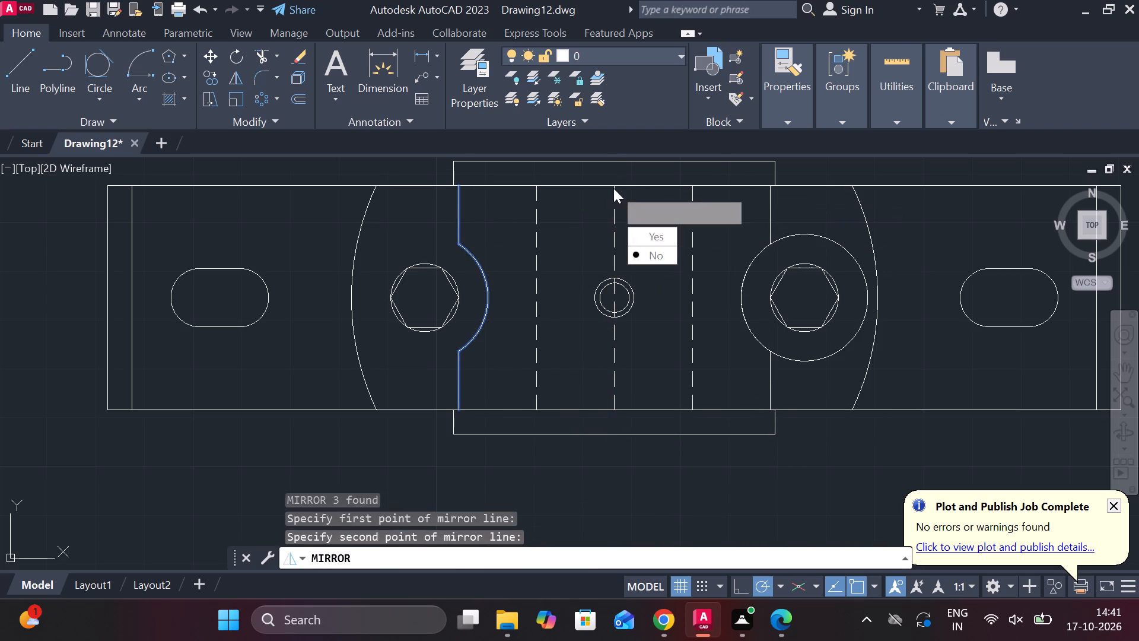
drag(645, 262, 613, 188)
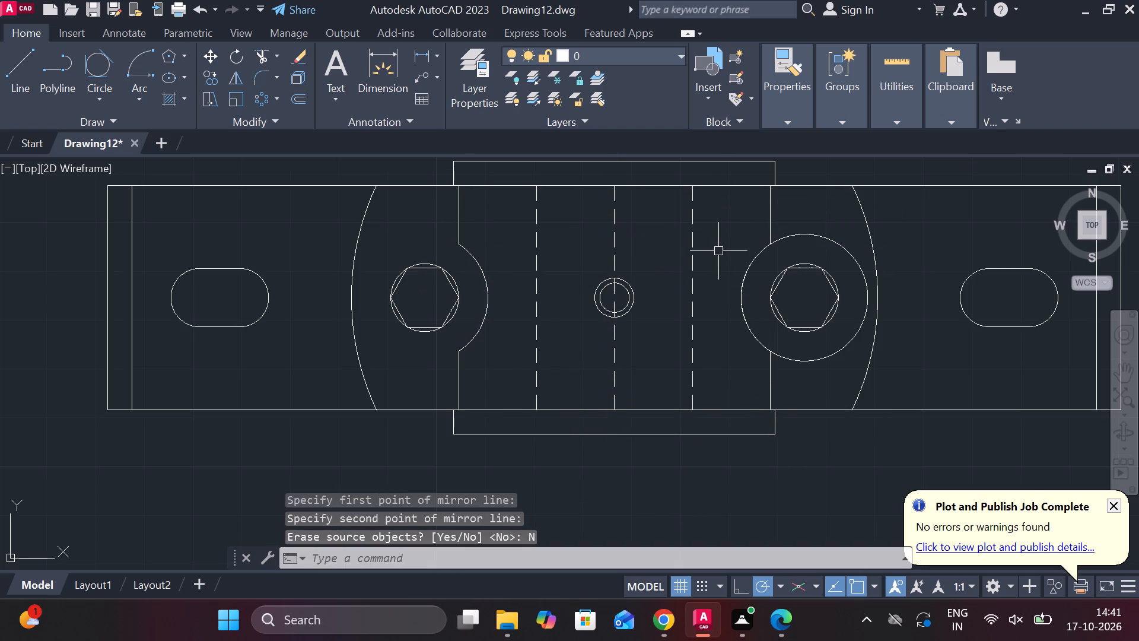
Trim away the outer part of the right 26 mm circle beyond the mirrored vertical lines.
text(TR)
key(space)
click(803, 237)
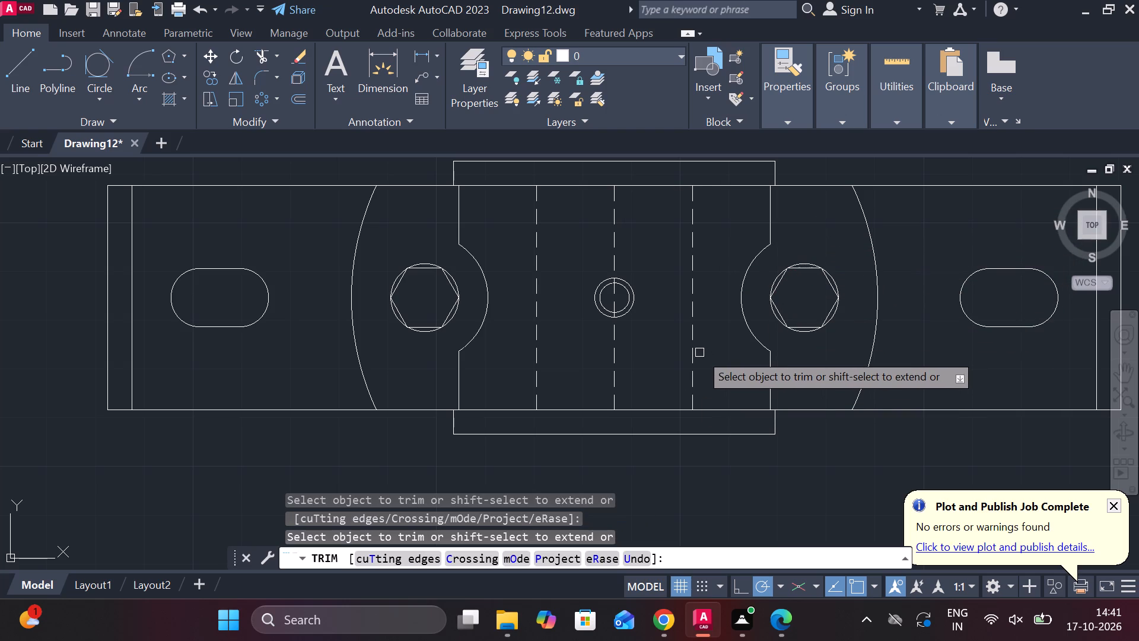
scroll(699, 353, down, 2)
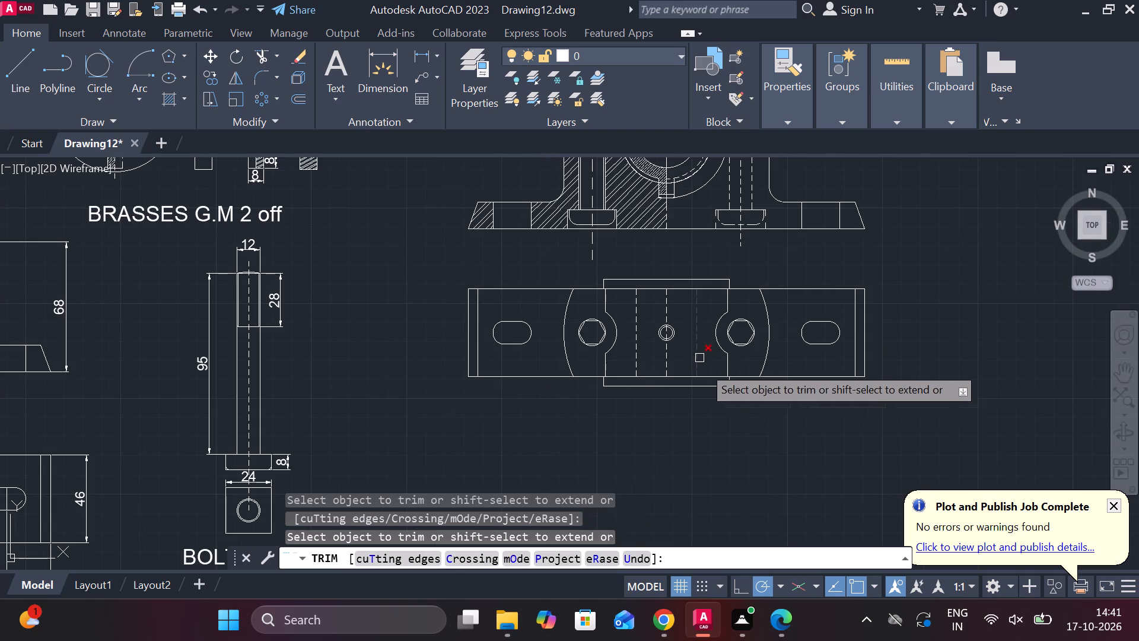
key(Escape)
Examine the top view against the sectional front view and the detail drawings.
middle_drag(727, 439, 680, 525)
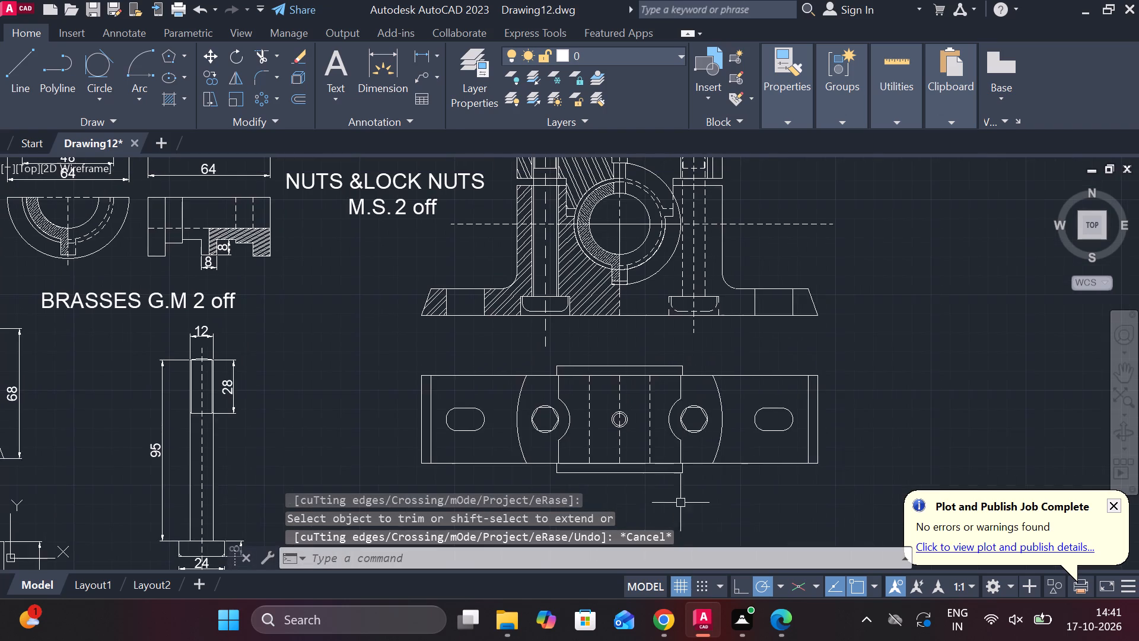
scroll(669, 395, up, 1)
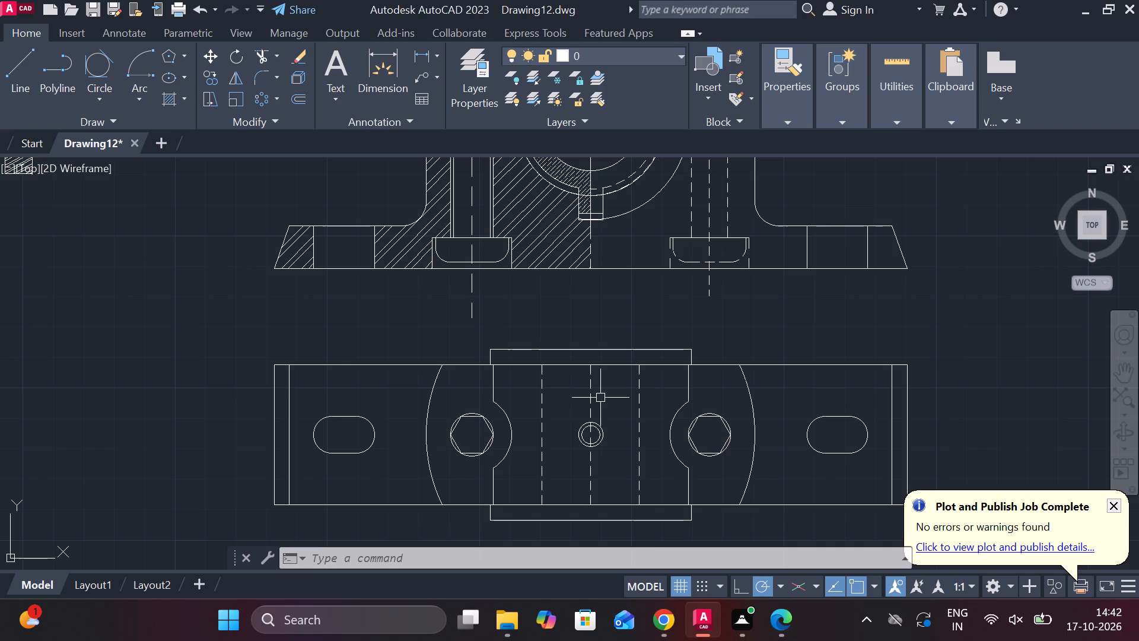
middle_drag(578, 296, 561, 433)
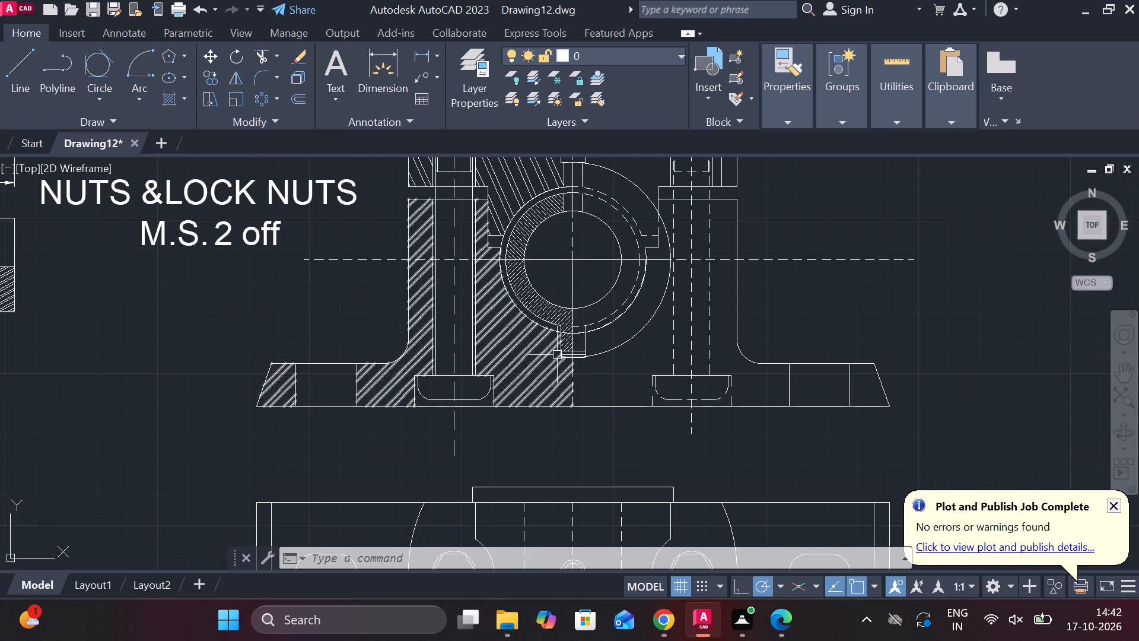
scroll(602, 397, down, 1)
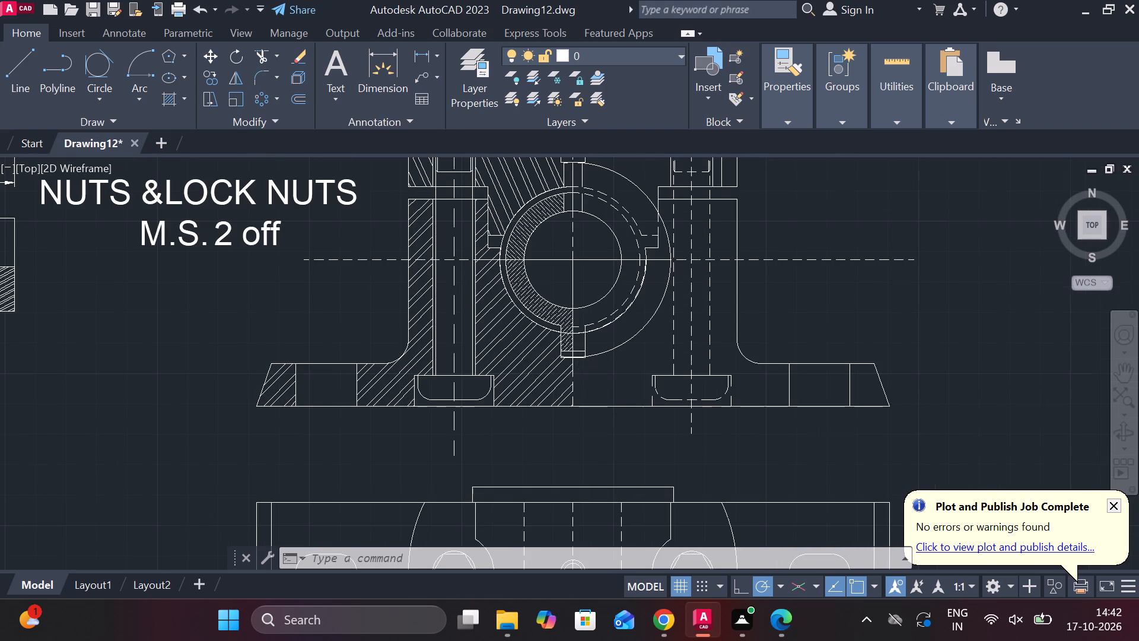
scroll(602, 397, down, 1)
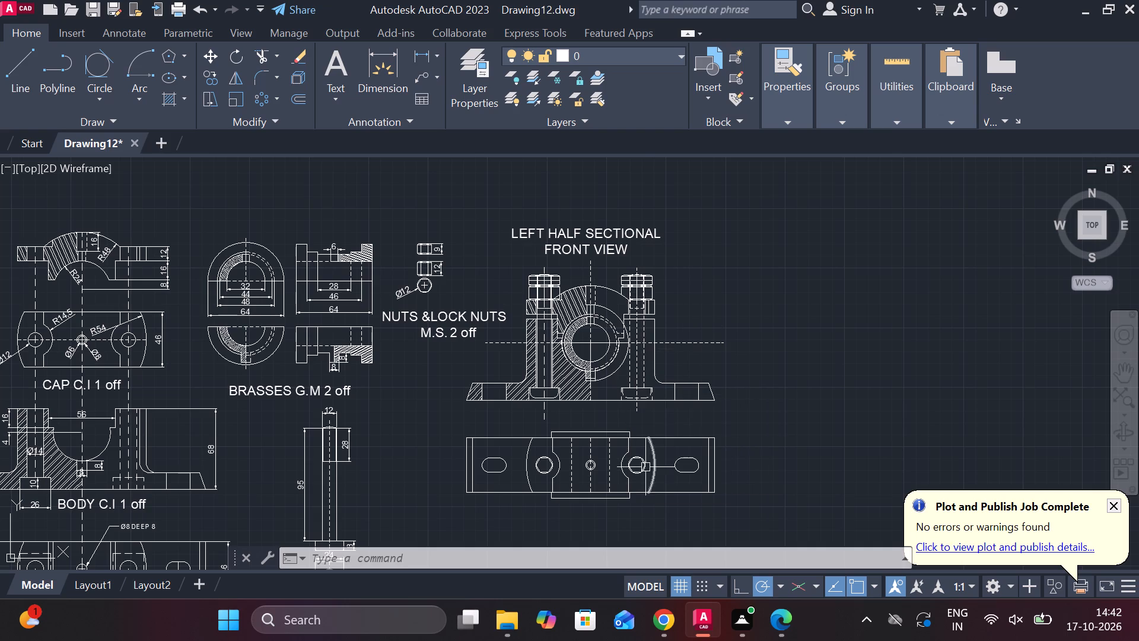
Offset the top view's dashed vertical centreline 22 mm to each side.
scroll(642, 475, up, 1)
scroll(615, 431, up, 3)
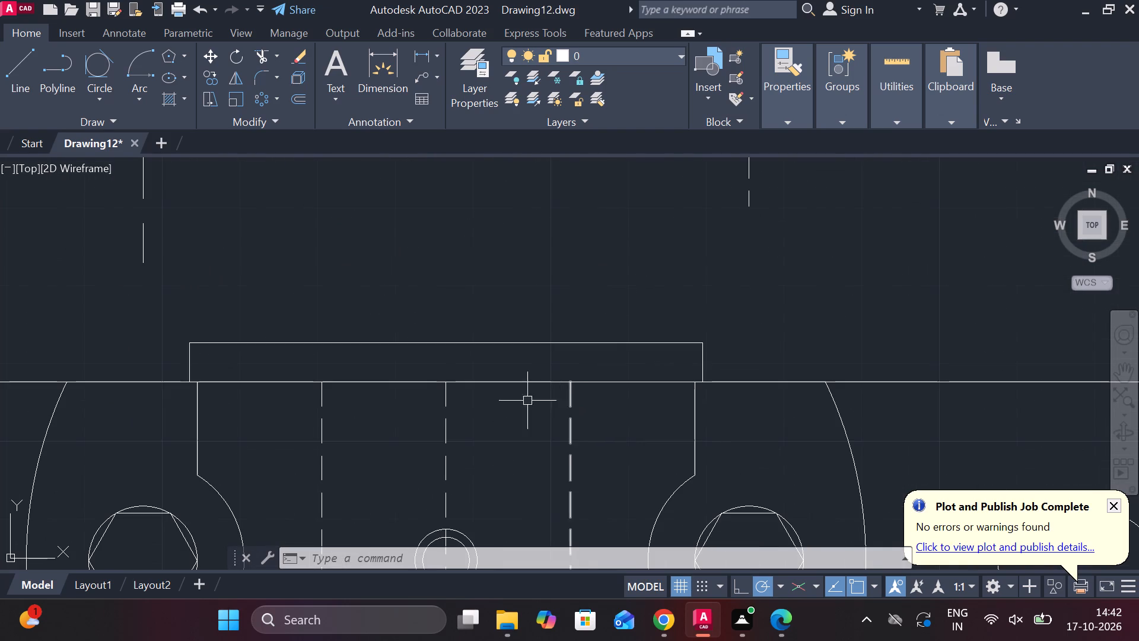
click(447, 413)
key(o)
key(Return)
key(Return)
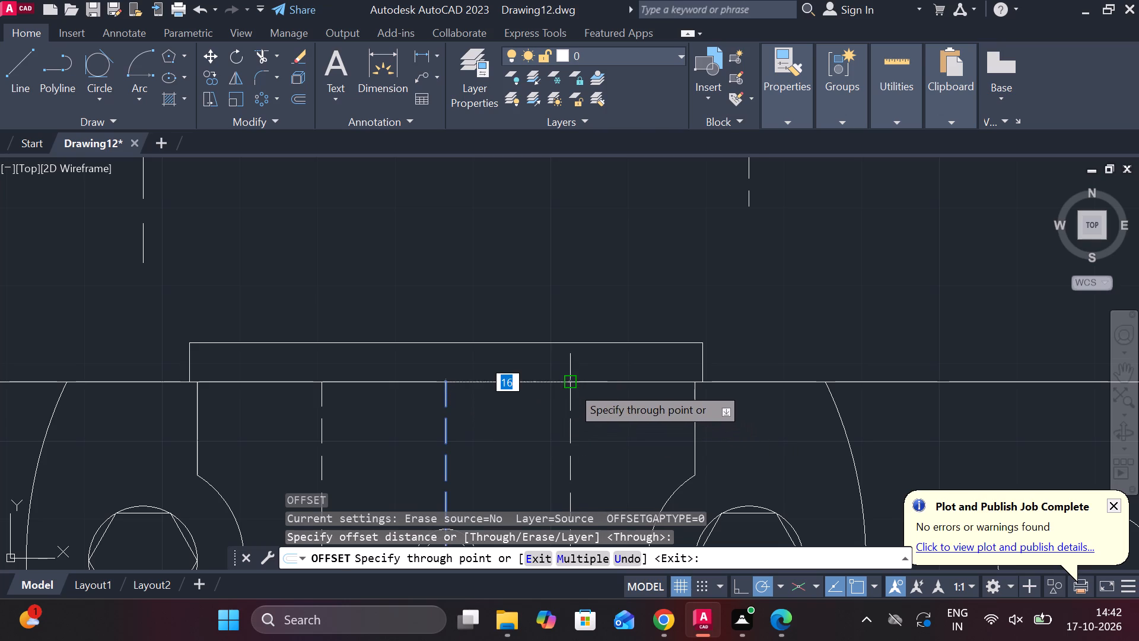
text(22)
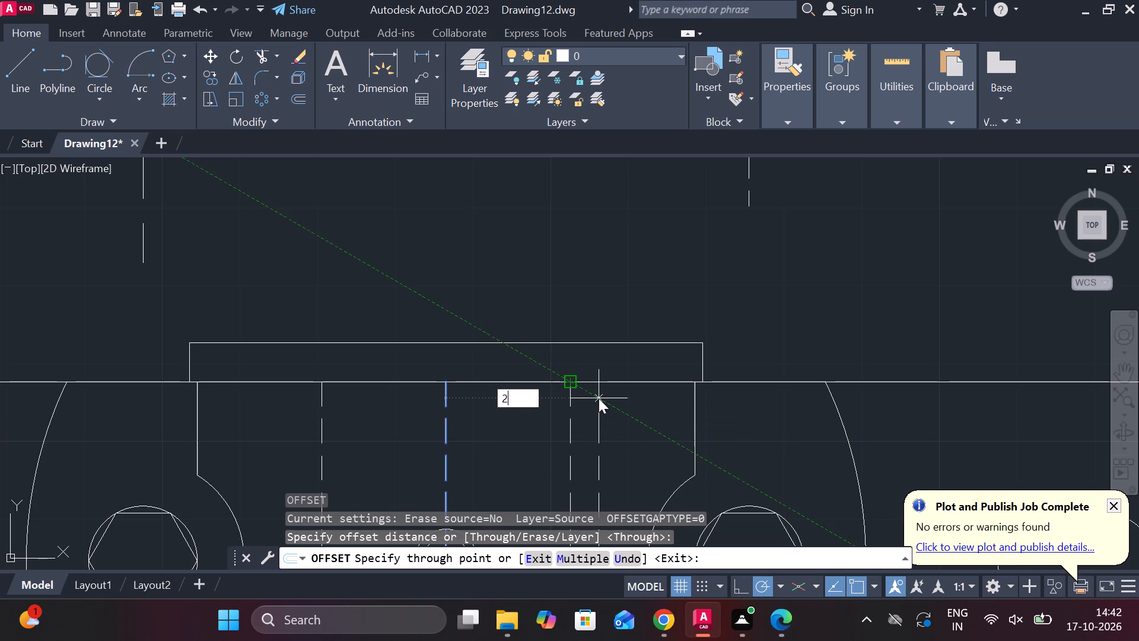
key(space)
scroll(596, 399, down, 1)
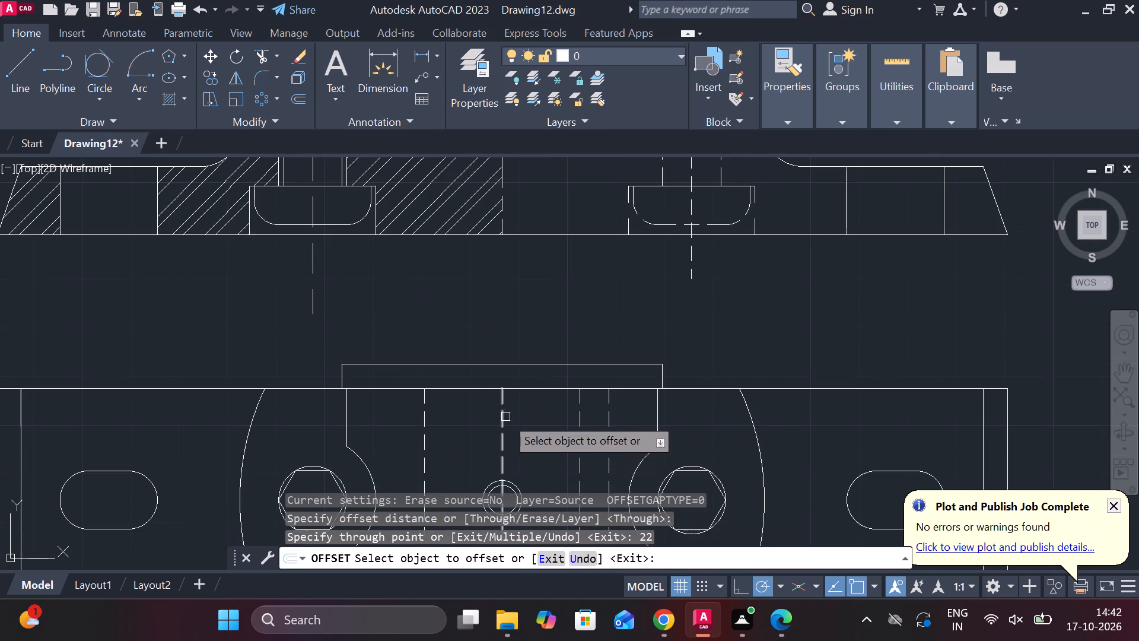
click(505, 417)
text(22)
key(space)
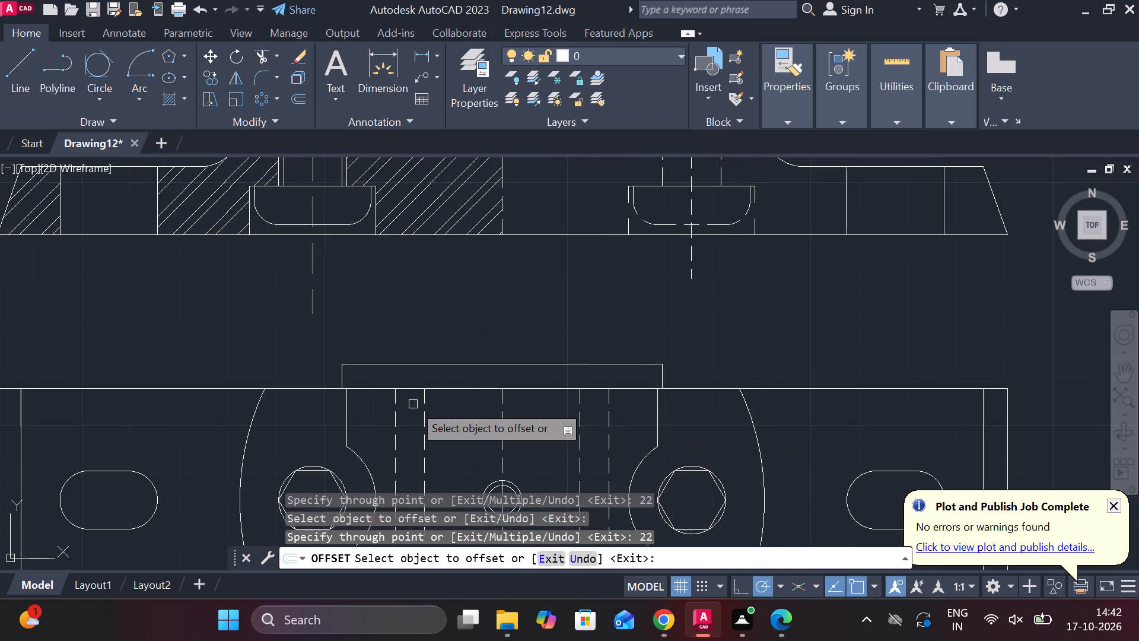
scroll(413, 404, down, 1)
middle_drag(428, 407, 482, 329)
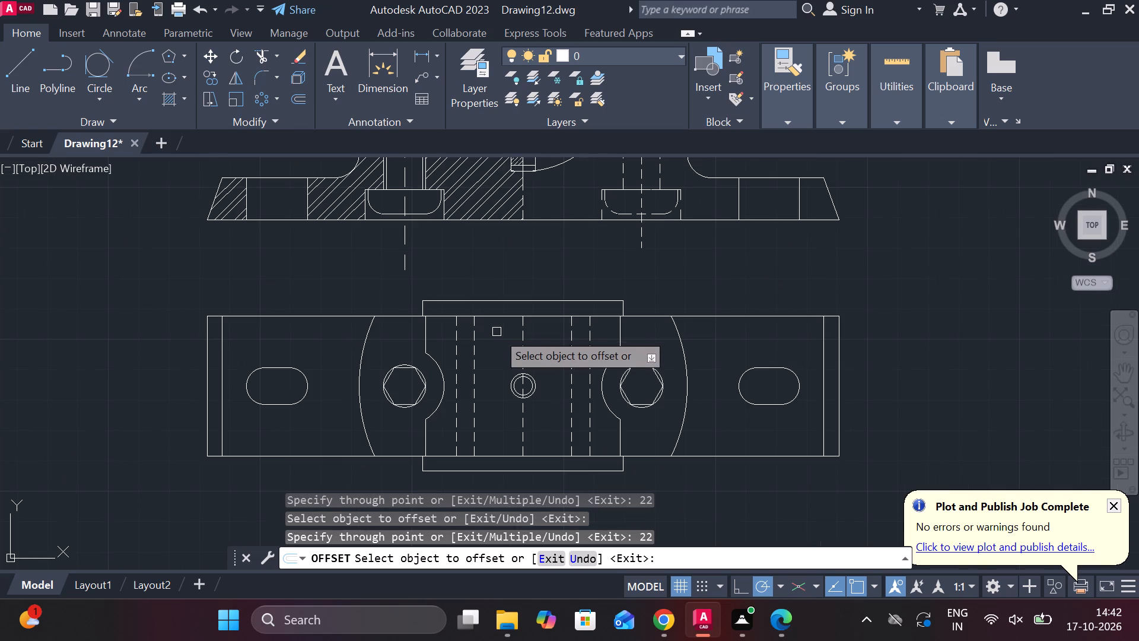
key(Escape)
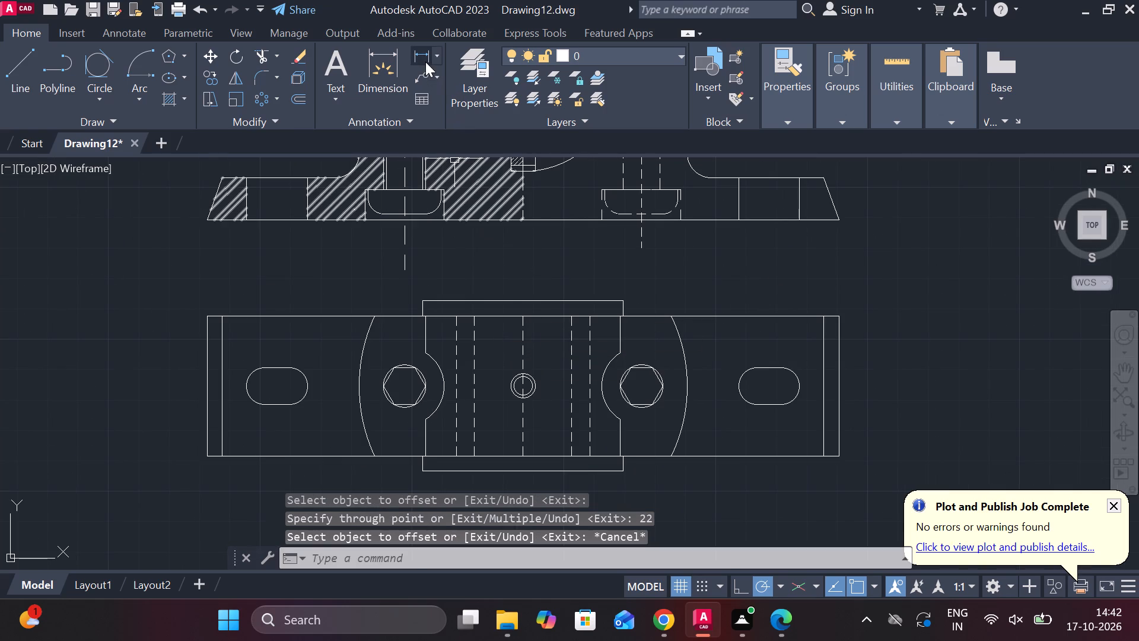
Check the distance between the two outermost dashed lines in the top view with a linear dimension, without placing it.
click(425, 62)
click(452, 320)
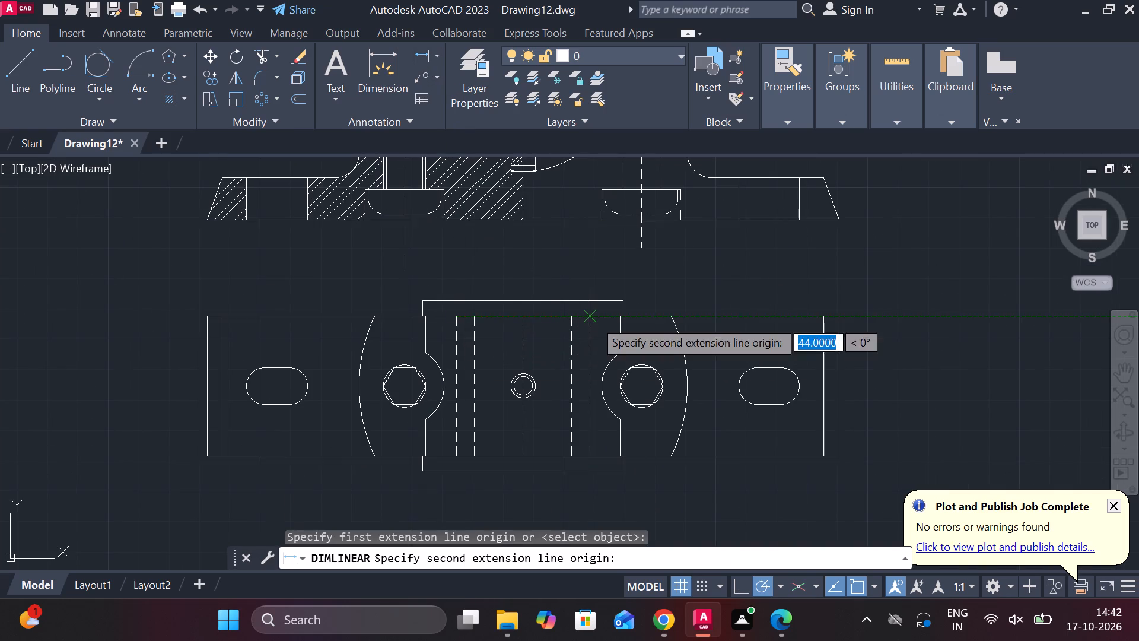
key(Escape)
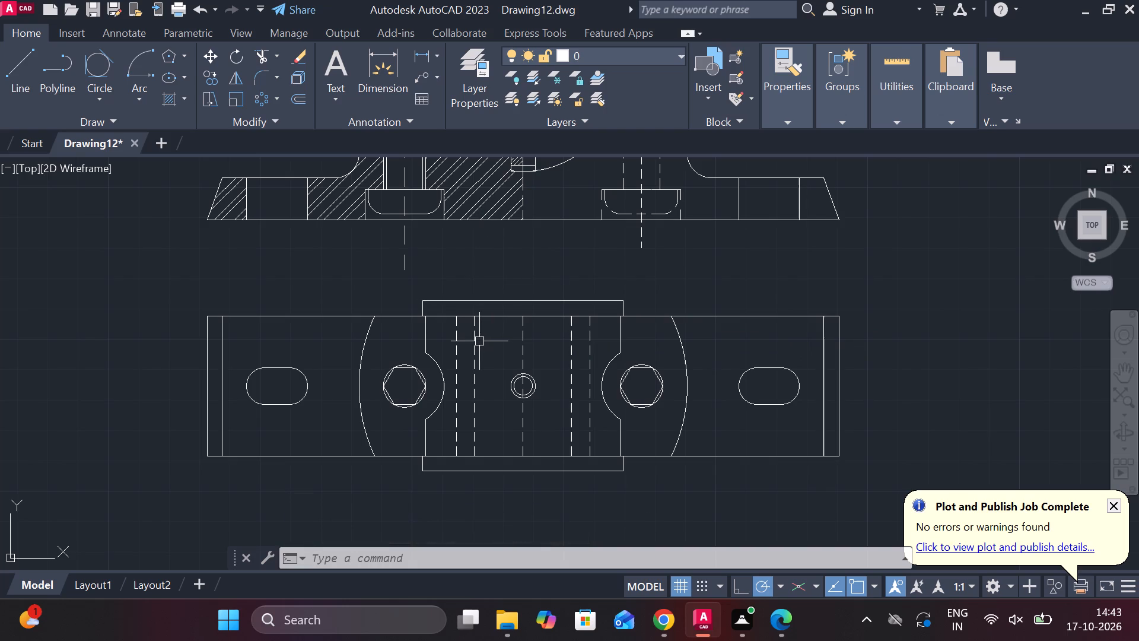
scroll(479, 347, up, 1)
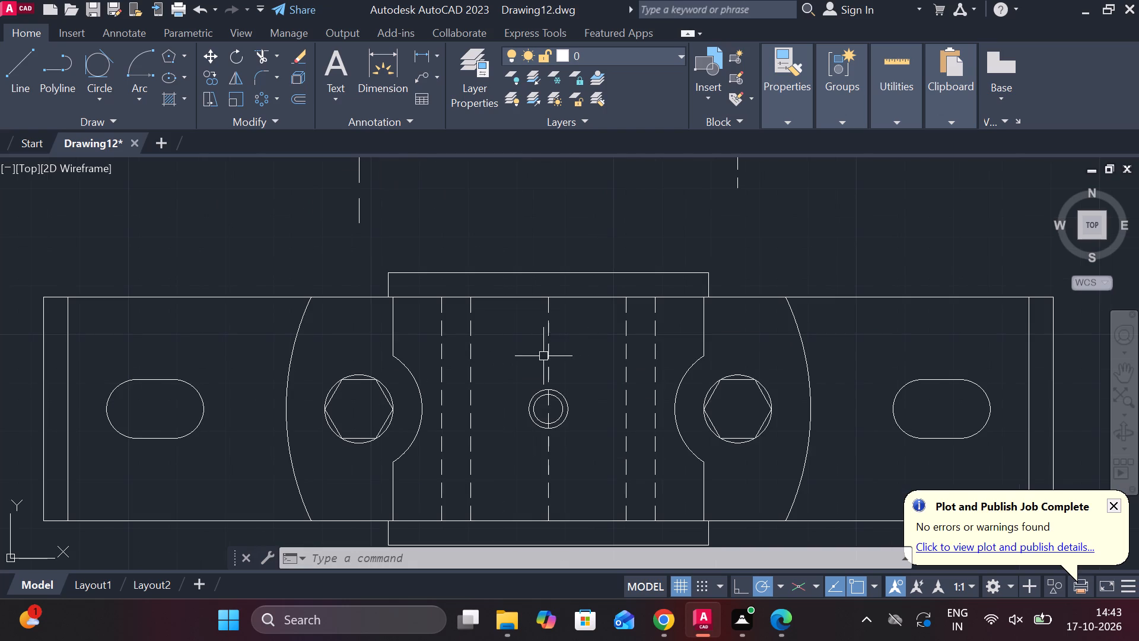
Stretch the upper ends of the left inner and right outer dashed lines to the projecting rectangle's upper edge in the top view.
click(473, 317)
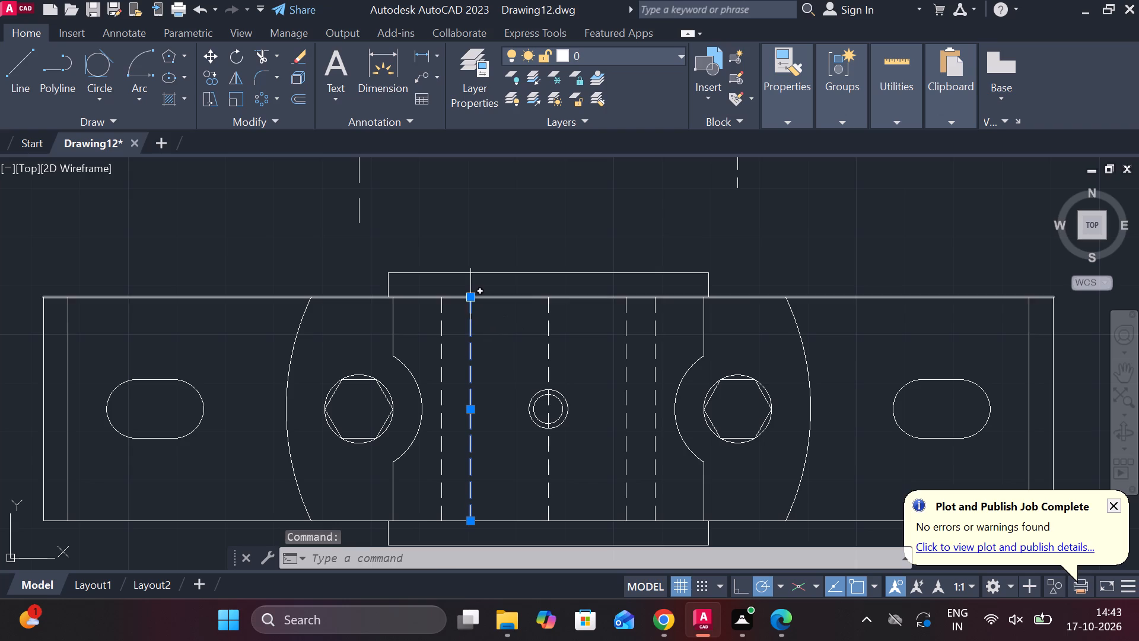
click(472, 300)
click(469, 275)
key(Escape)
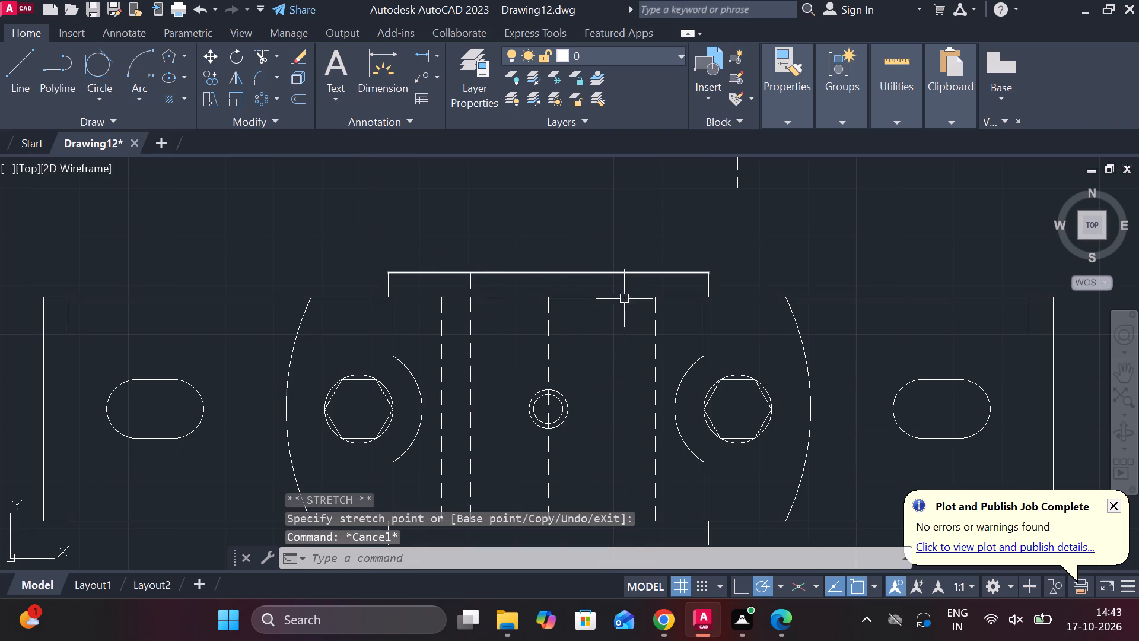
click(656, 313)
click(651, 297)
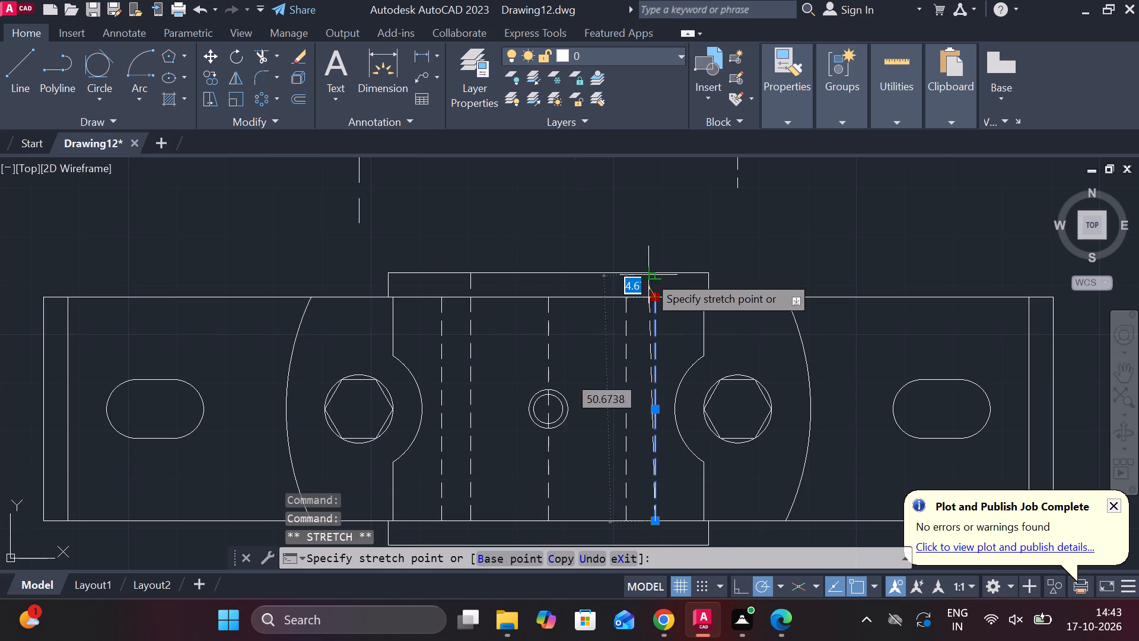
click(653, 267)
key(Escape)
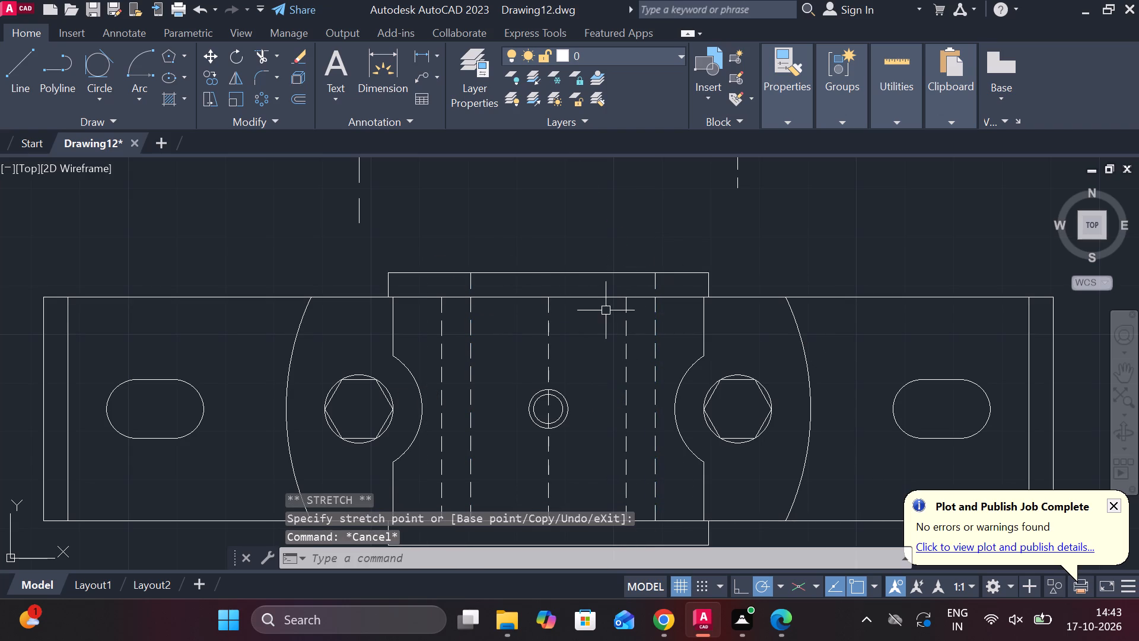
Stretch the lower ends of the left inner and right outer dashed lines to the lower projecting rectangle's outer edge.
middle_drag(605, 311, 610, 205)
click(479, 403)
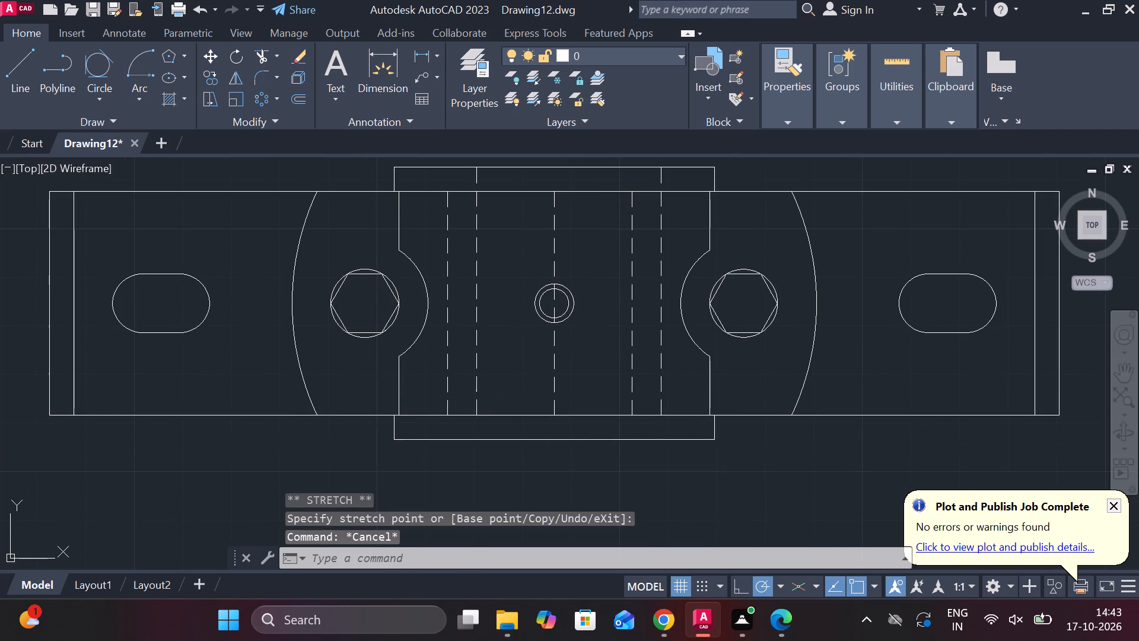
click(473, 419)
click(471, 440)
key(Escape)
click(664, 388)
click(663, 413)
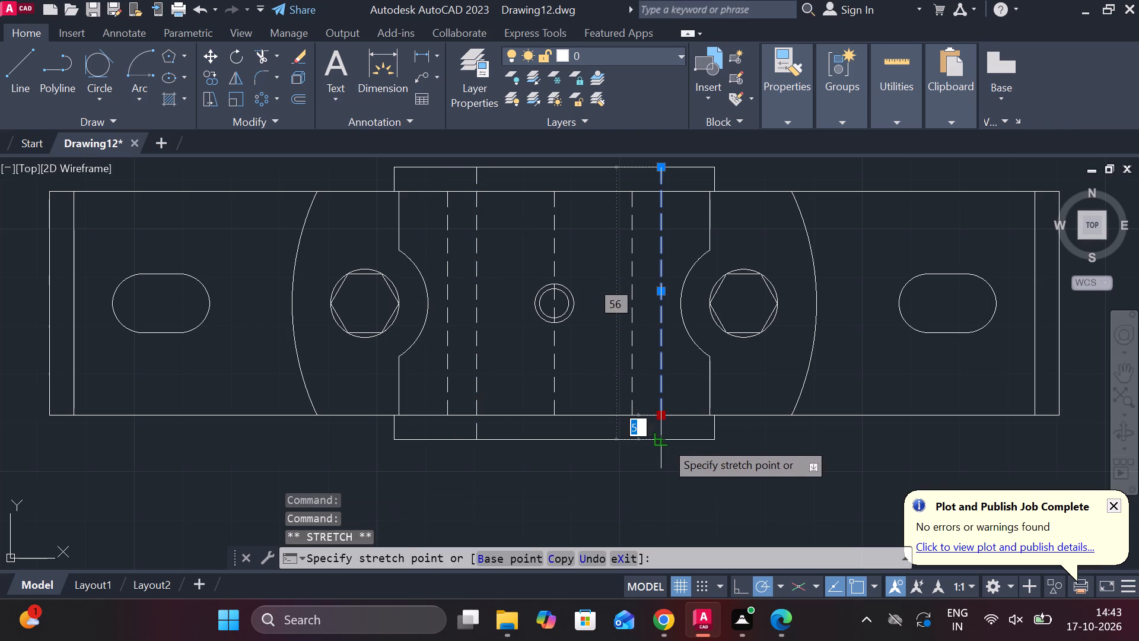
click(665, 441)
key(Escape)
Draw a line from the left outer dashed line's upper end 5 mm down, continuing horizontally to the right outer dashed line.
middle_click(567, 447)
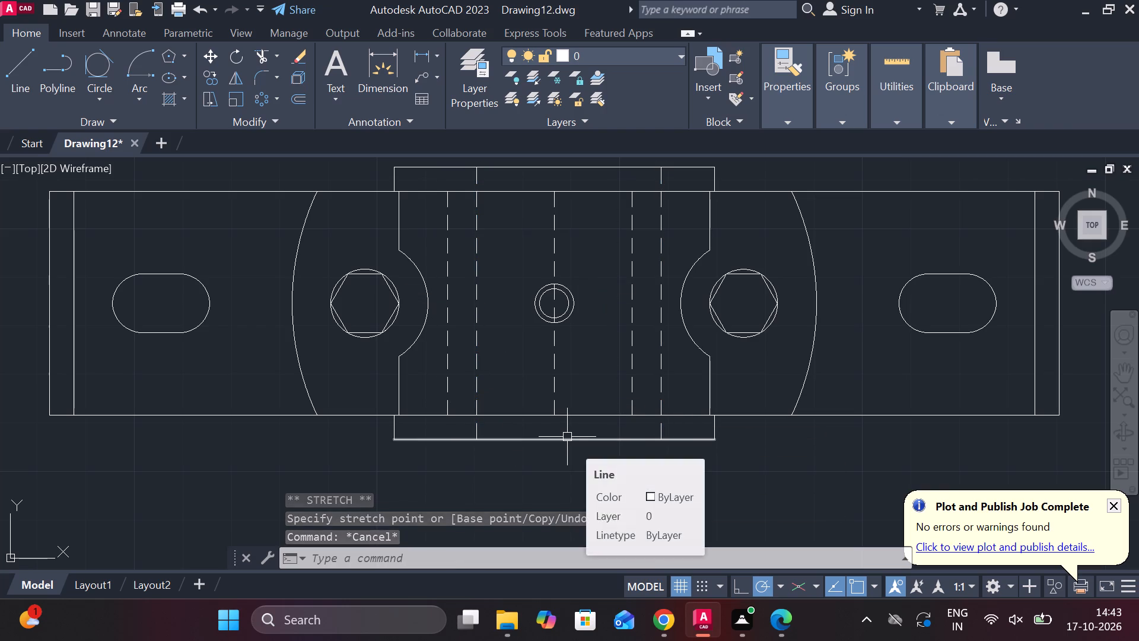
middle_drag(532, 312, 521, 361)
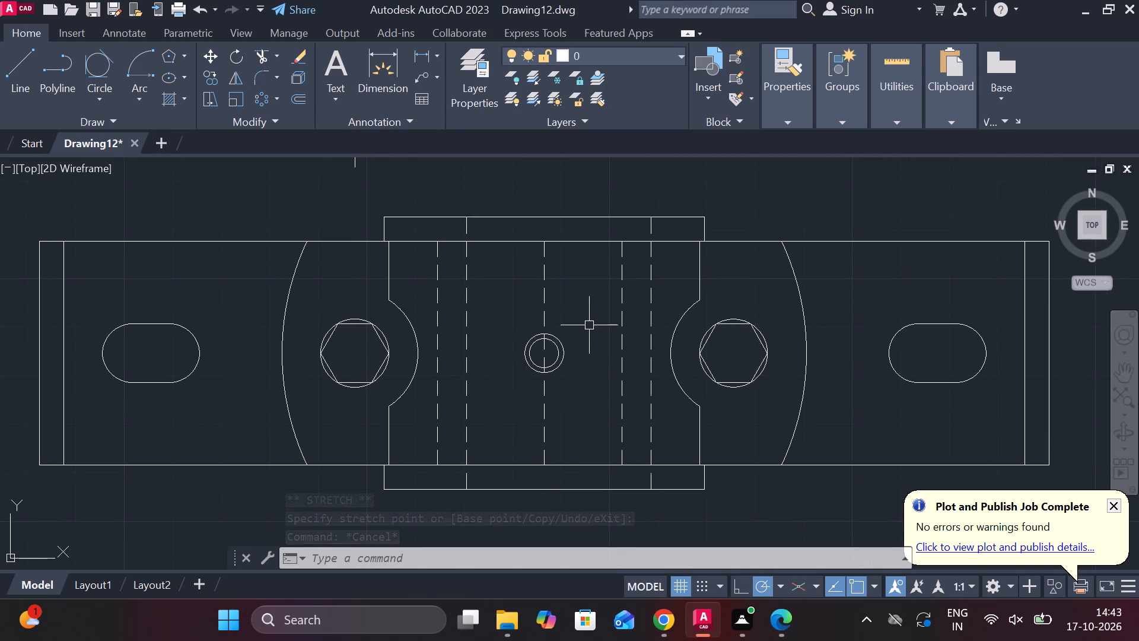
key(l)
key(Return)
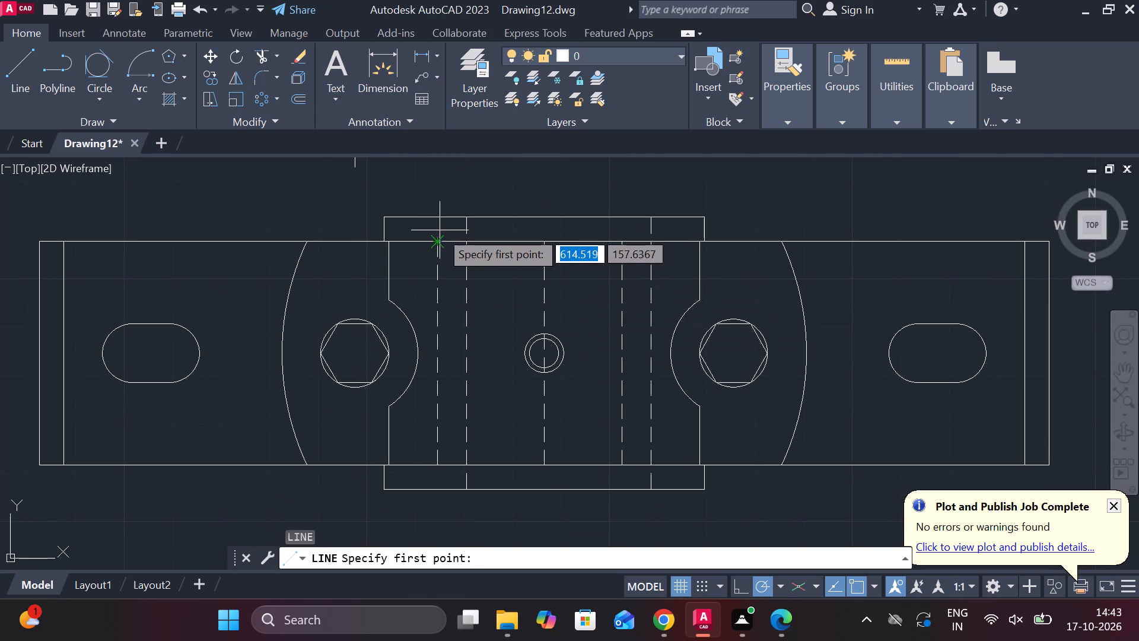
click(438, 241)
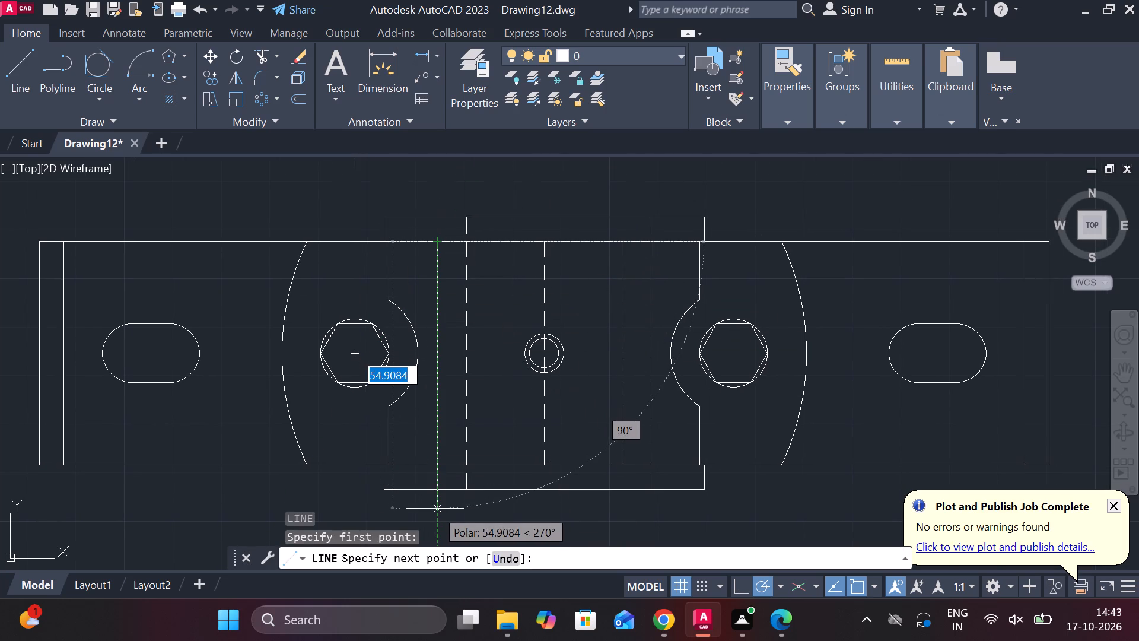
key(5)
key(Return)
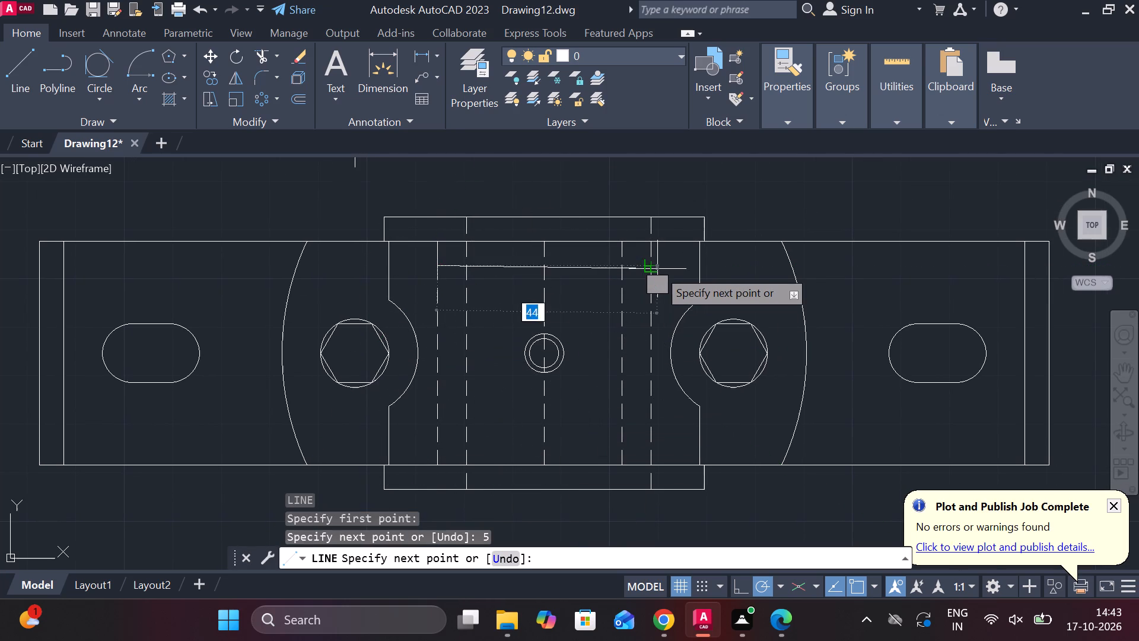
click(653, 265)
key(Escape)
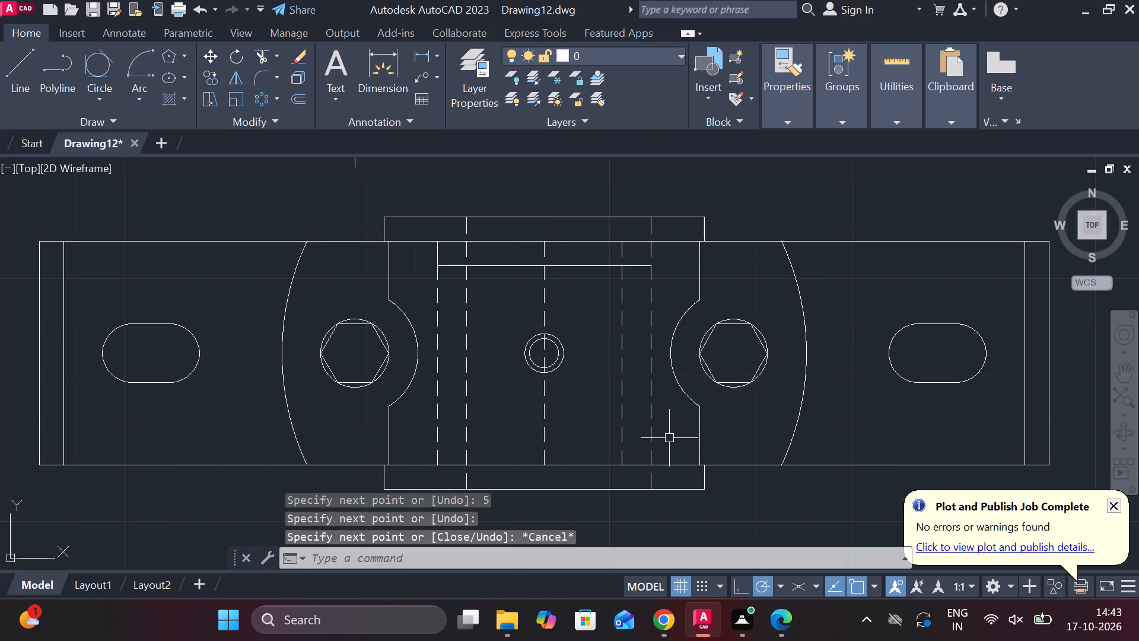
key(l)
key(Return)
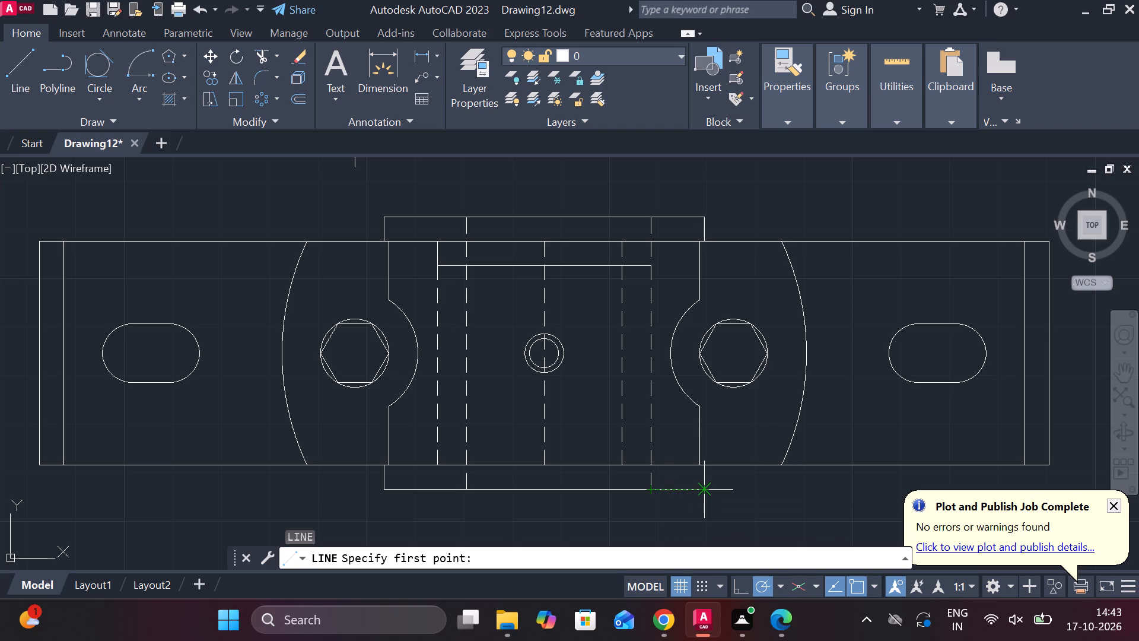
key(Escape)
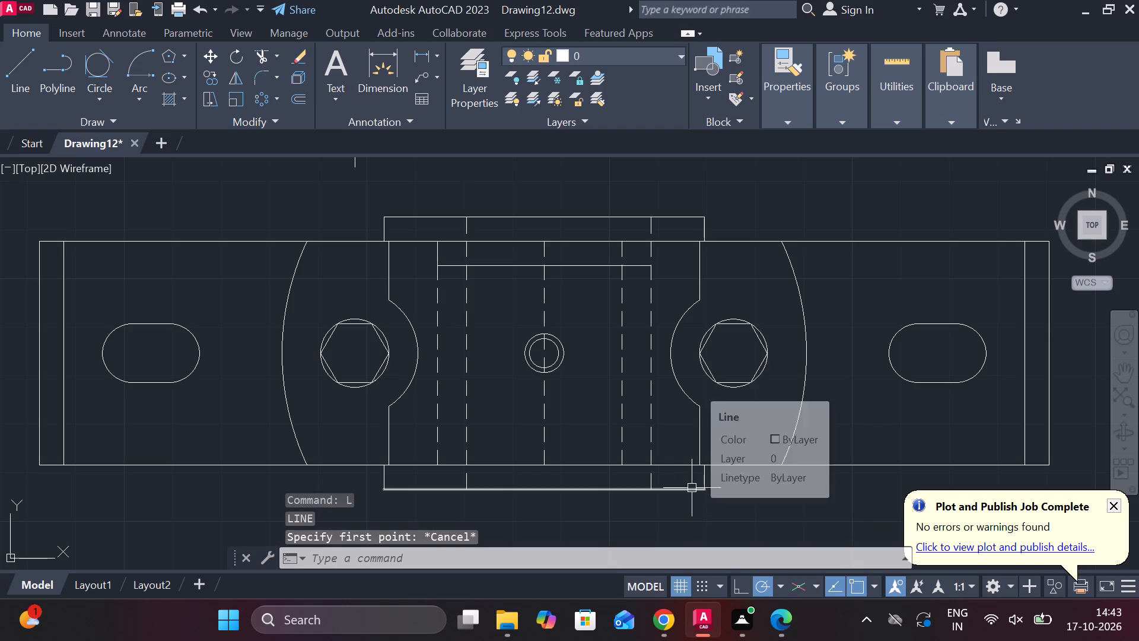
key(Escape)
Trim the right outer dashed line's portions that extend beyond the body's upper and lower edges.
text(TR)
key(space)
click(651, 229)
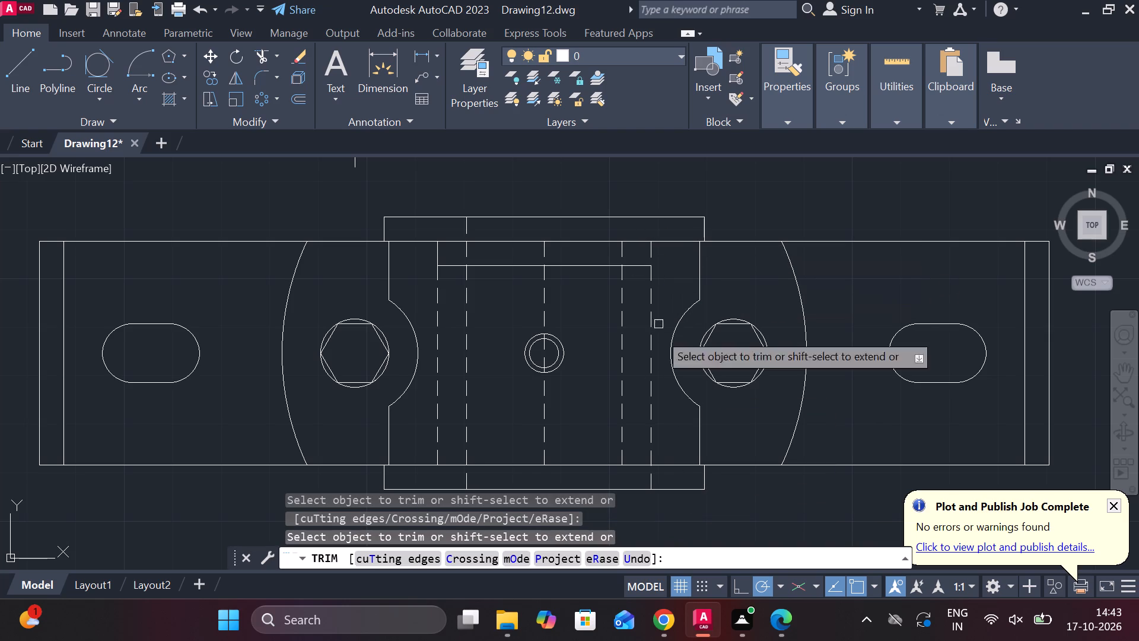
click(649, 475)
key(Escape)
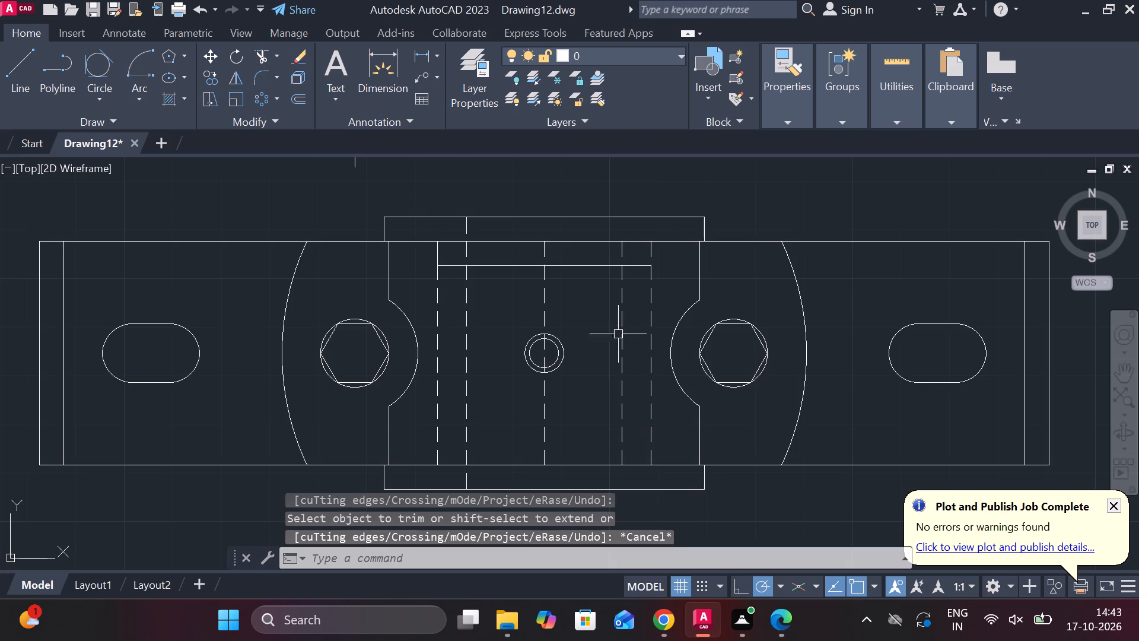
Stretch both ends of the right inner dashed line to the outer edges of the upper and lower projecting rectangles.
click(621, 315)
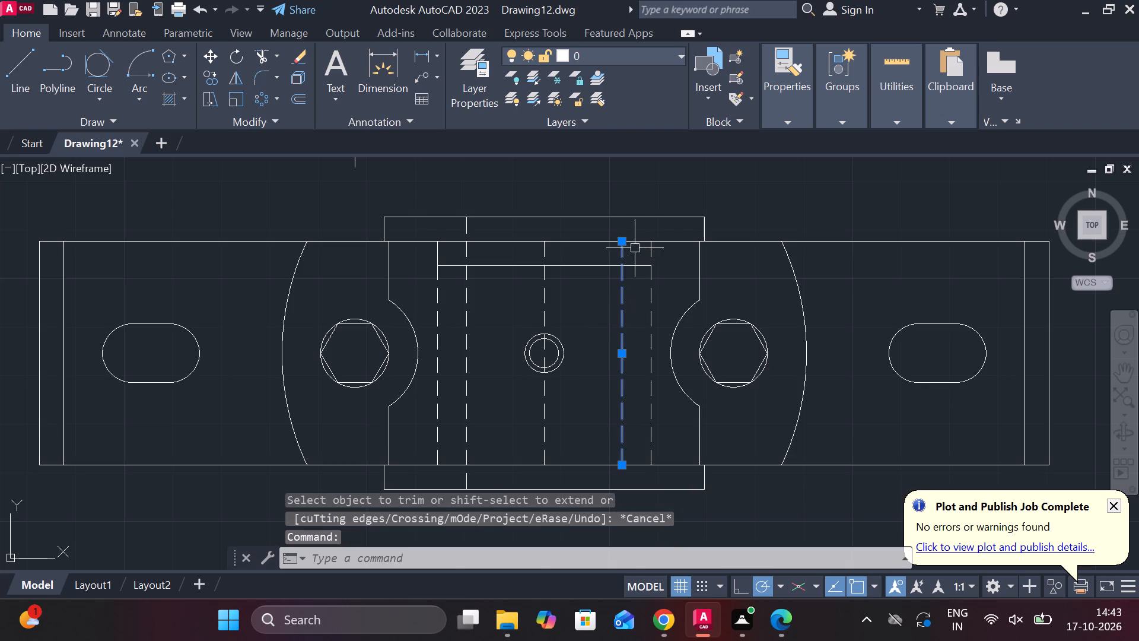
click(624, 241)
click(618, 220)
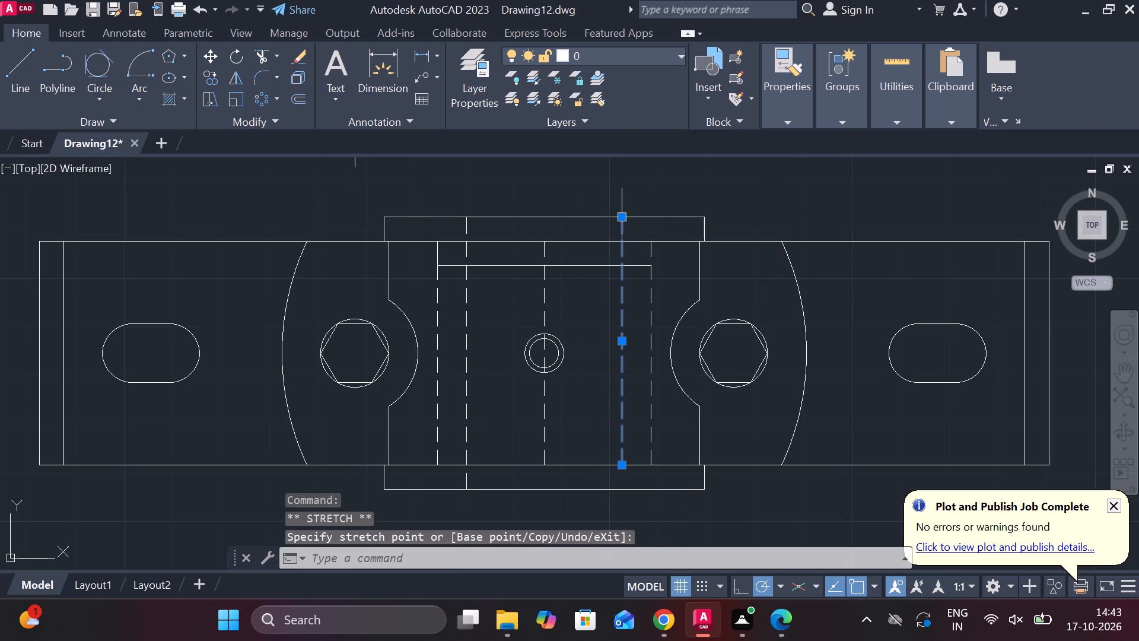
key(Escape)
click(621, 455)
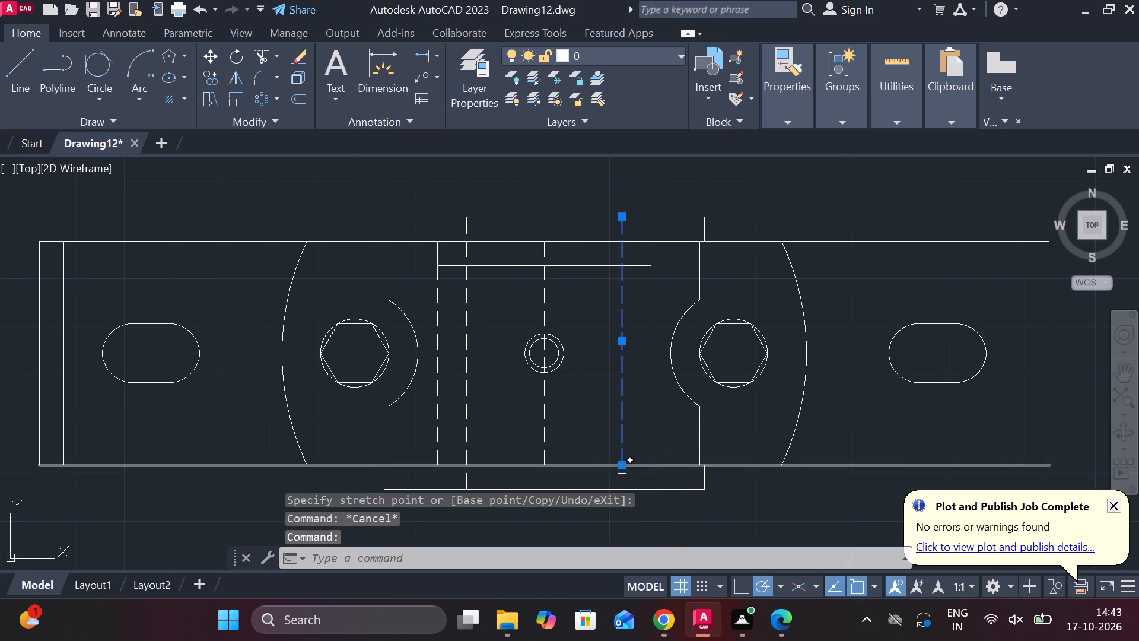
click(622, 471)
click(622, 467)
key(Escape)
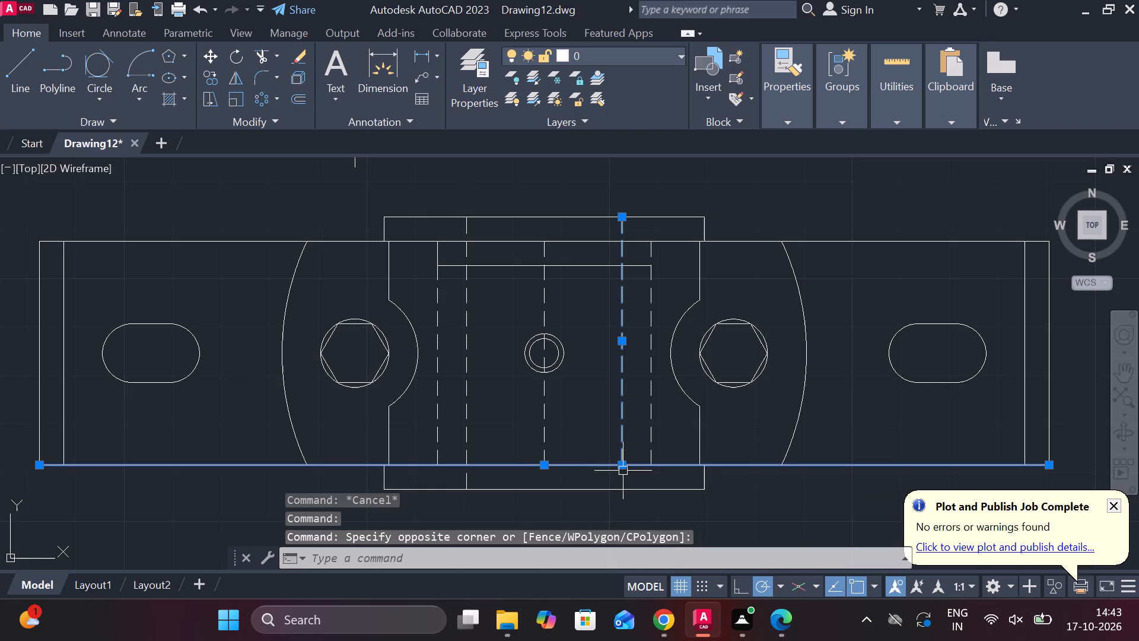
click(622, 467)
click(626, 487)
key(Escape)
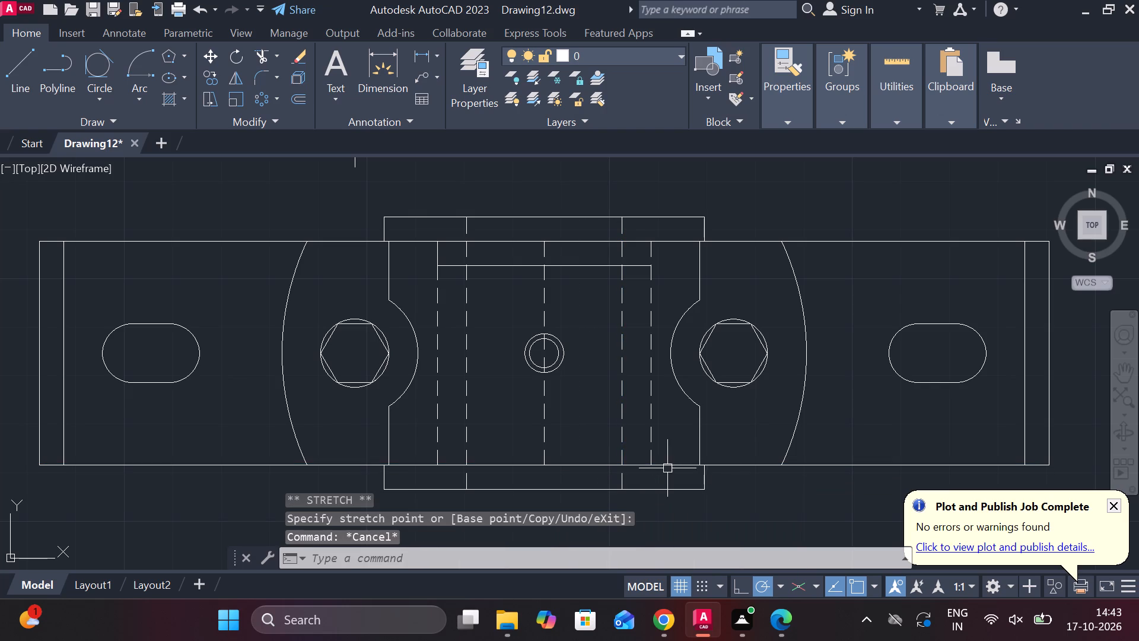
Change the linetype of the new horizontal line near the top view's upper edge to DASHED.
click(597, 266)
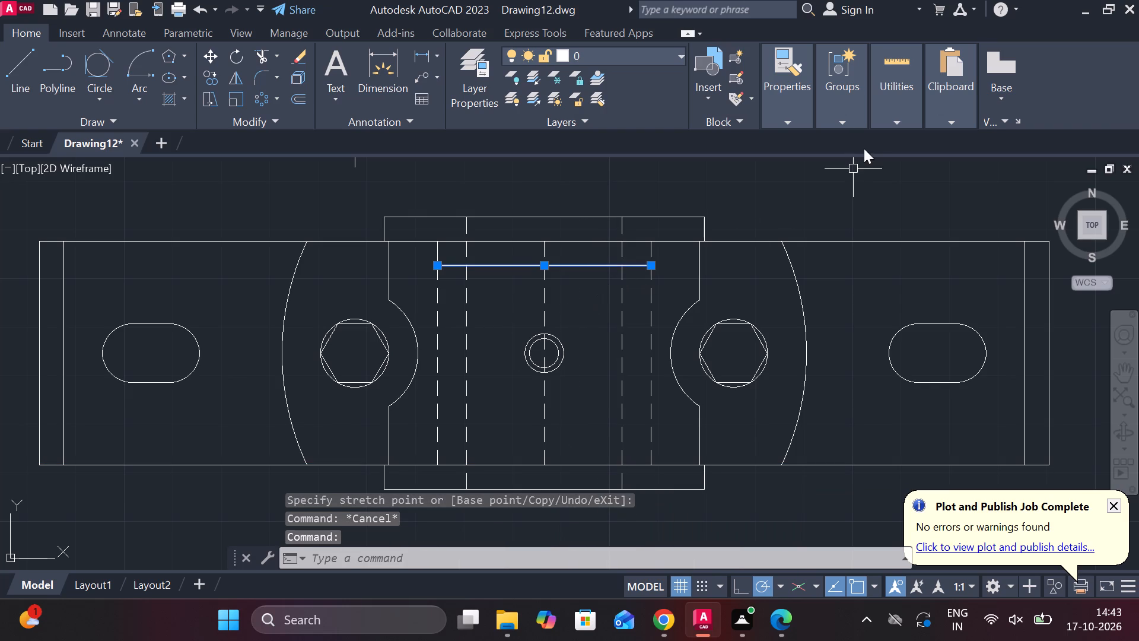
click(789, 121)
click(883, 193)
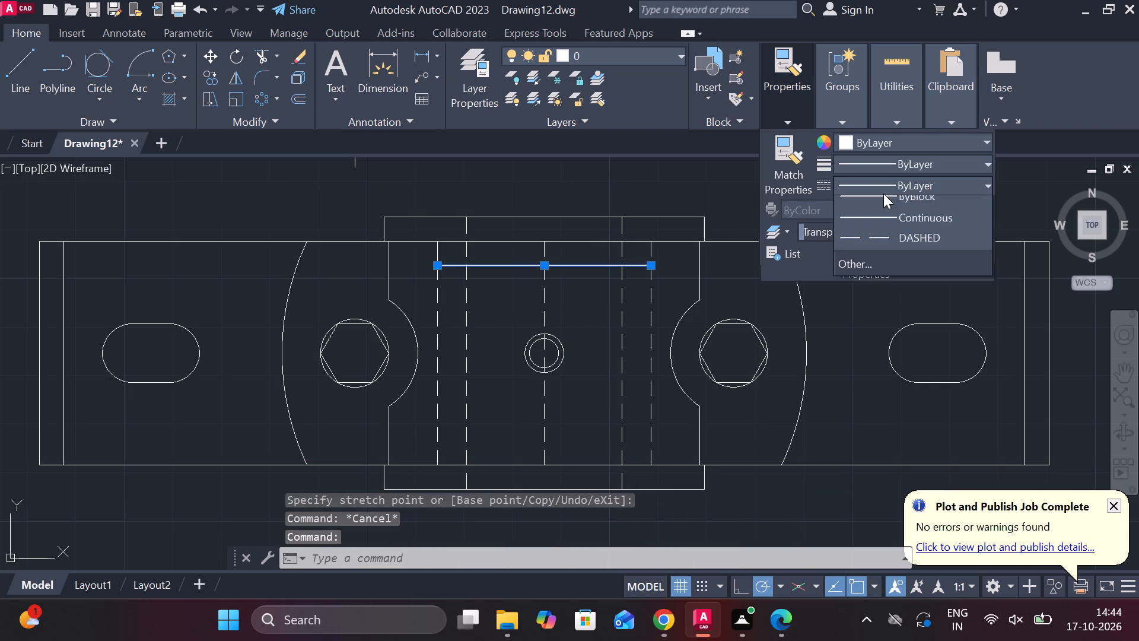
click(908, 264)
key(Escape)
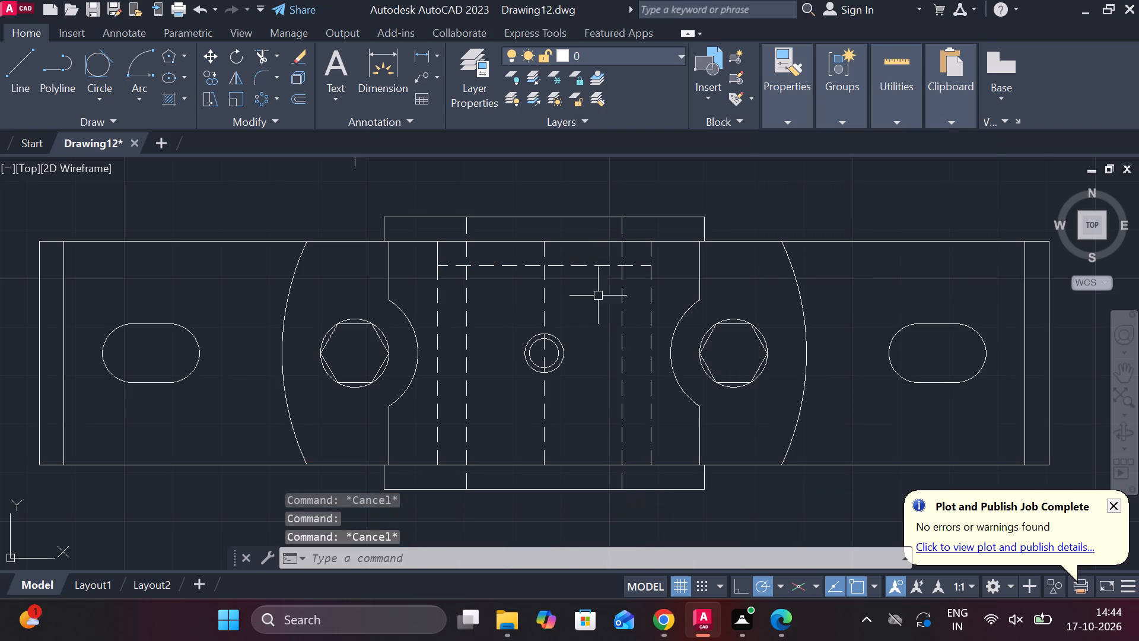
Mirror the dashed horizontal line about the horizontal axis through the central hole and right bolt centres, keeping the original.
click(593, 269)
text(MI)
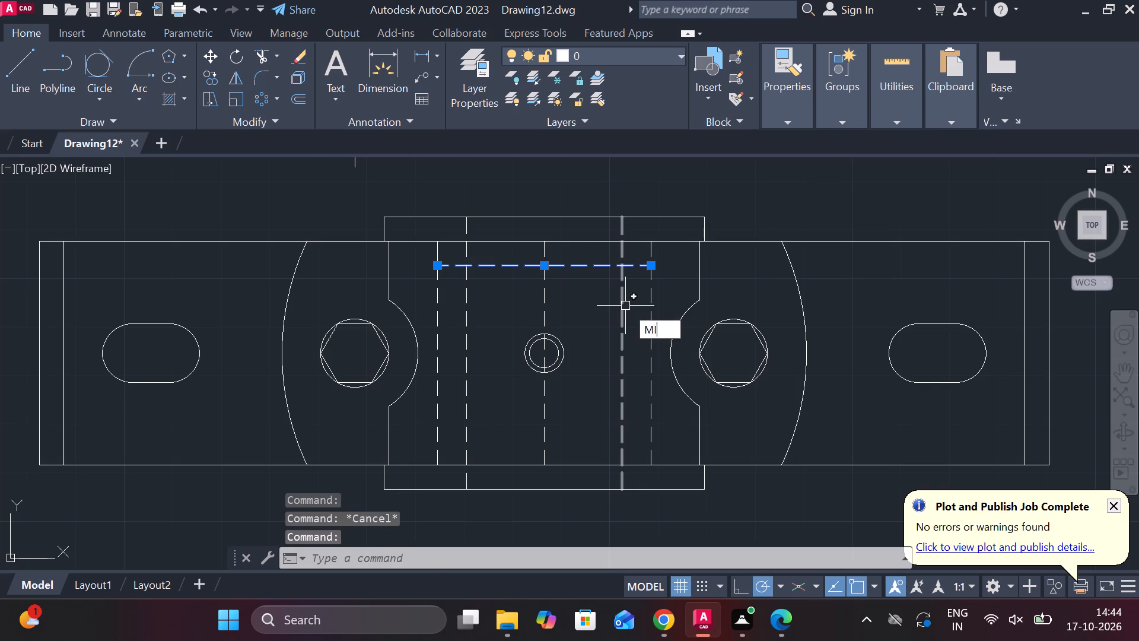
key(Return)
click(539, 350)
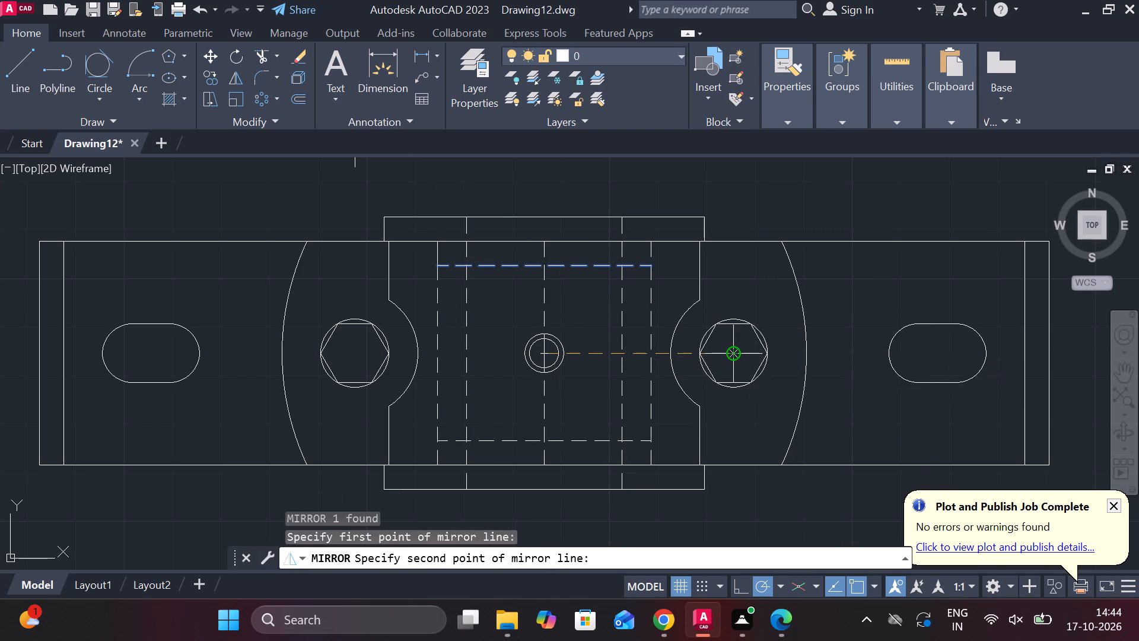
click(733, 352)
drag(766, 418, 733, 352)
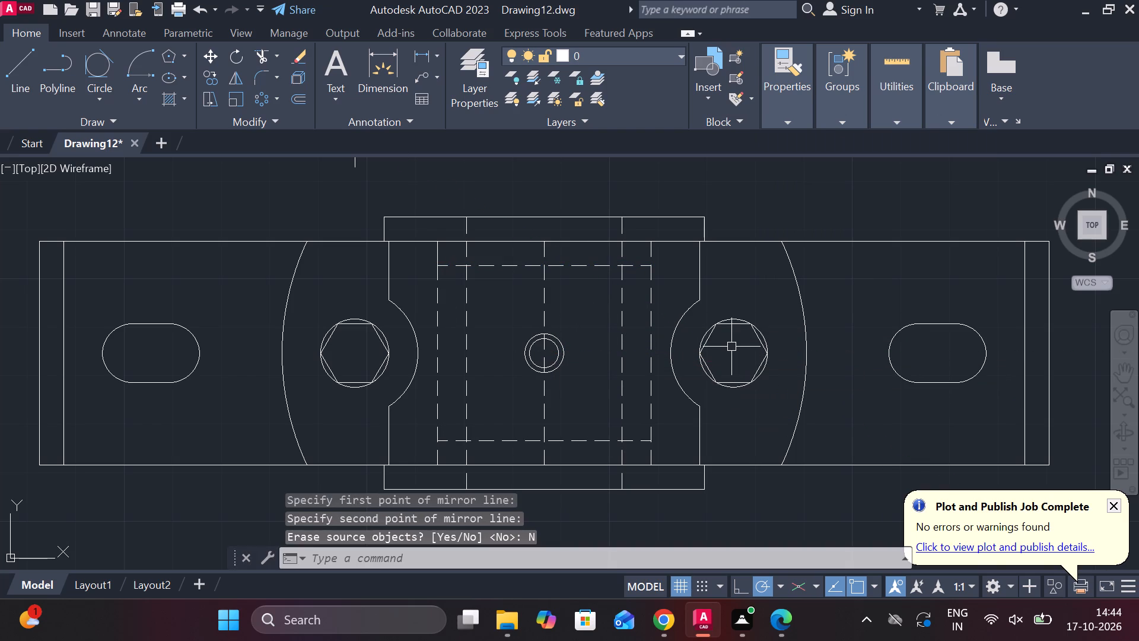
Copy the "BOLTS M.S 2 off" label and place the copy below the top view.
scroll(731, 347, down, 2)
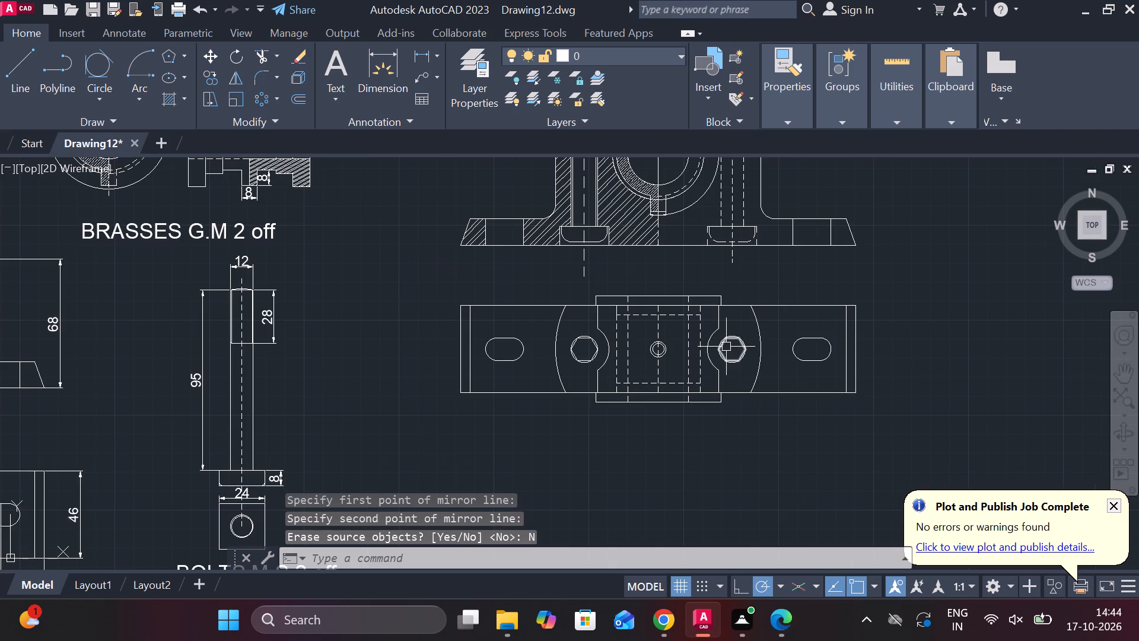
scroll(774, 320, down, 1)
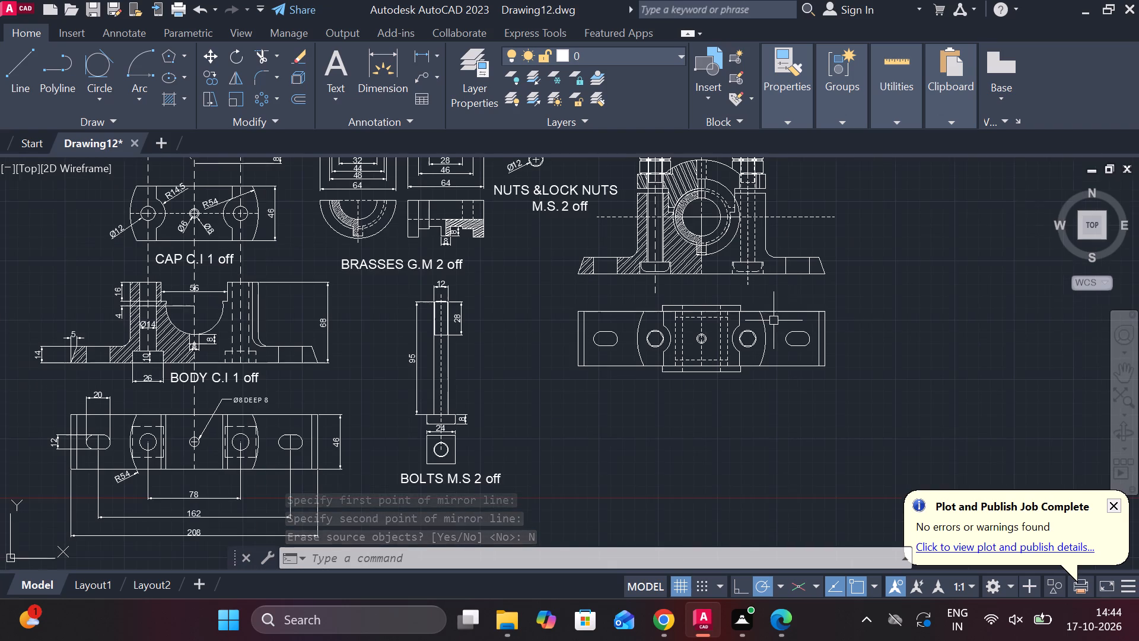
middle_drag(793, 299, 759, 316)
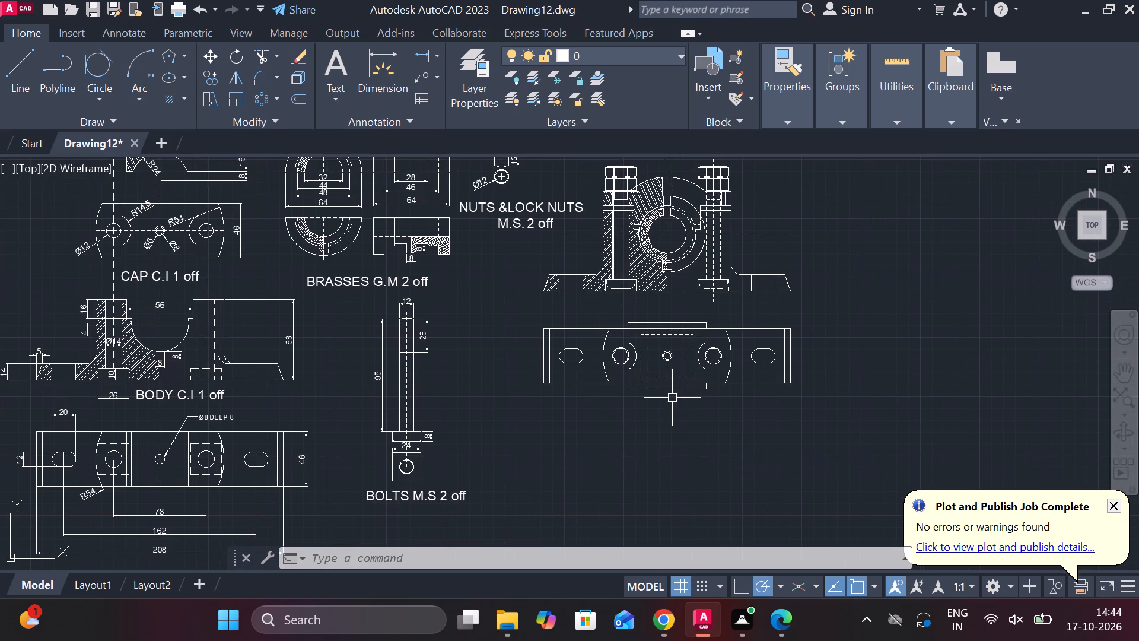
click(420, 501)
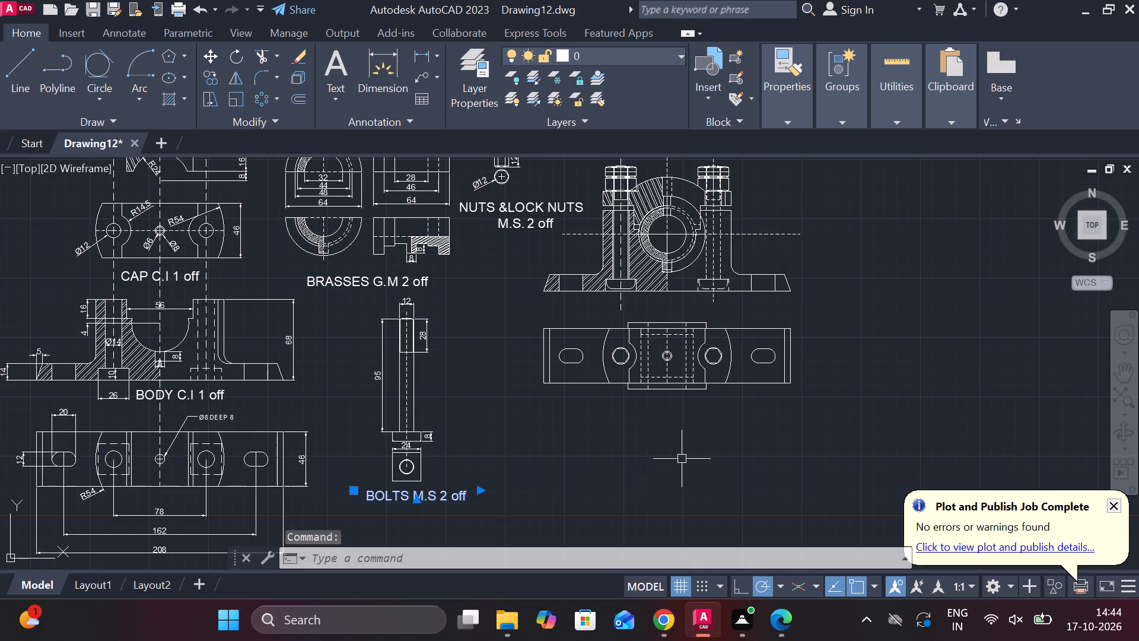
key(ctrl+c)
key(ctrl+v)
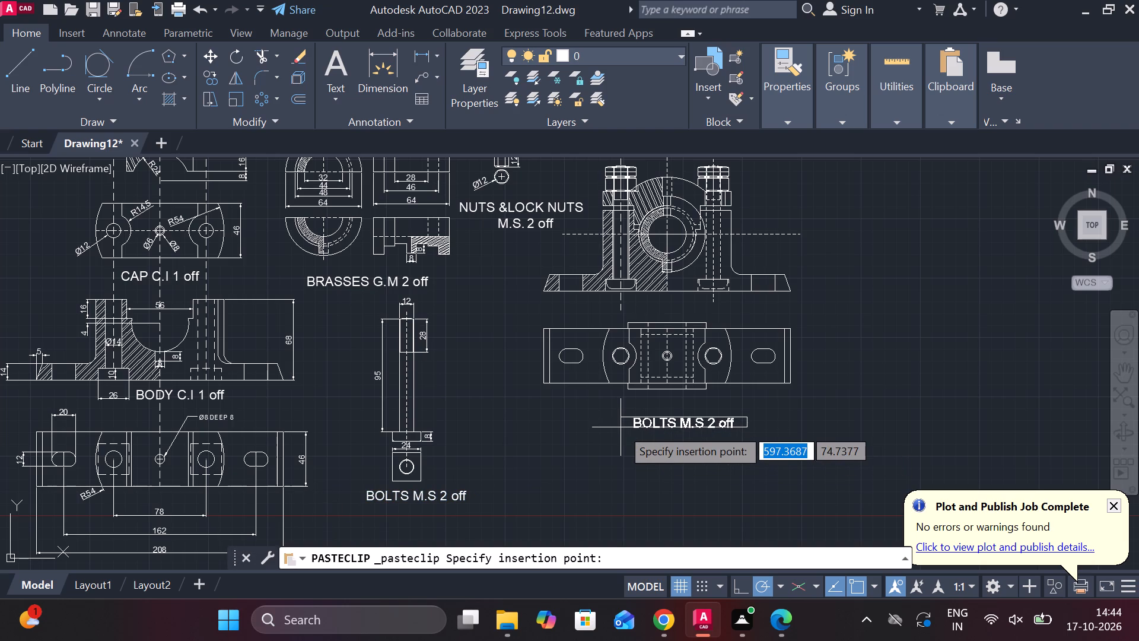
click(619, 425)
Replace the text of the copied "BOLTS M.S 2 off" label below the top view with "TOP VIEW".
scroll(651, 427, up, 1)
double_click(659, 424)
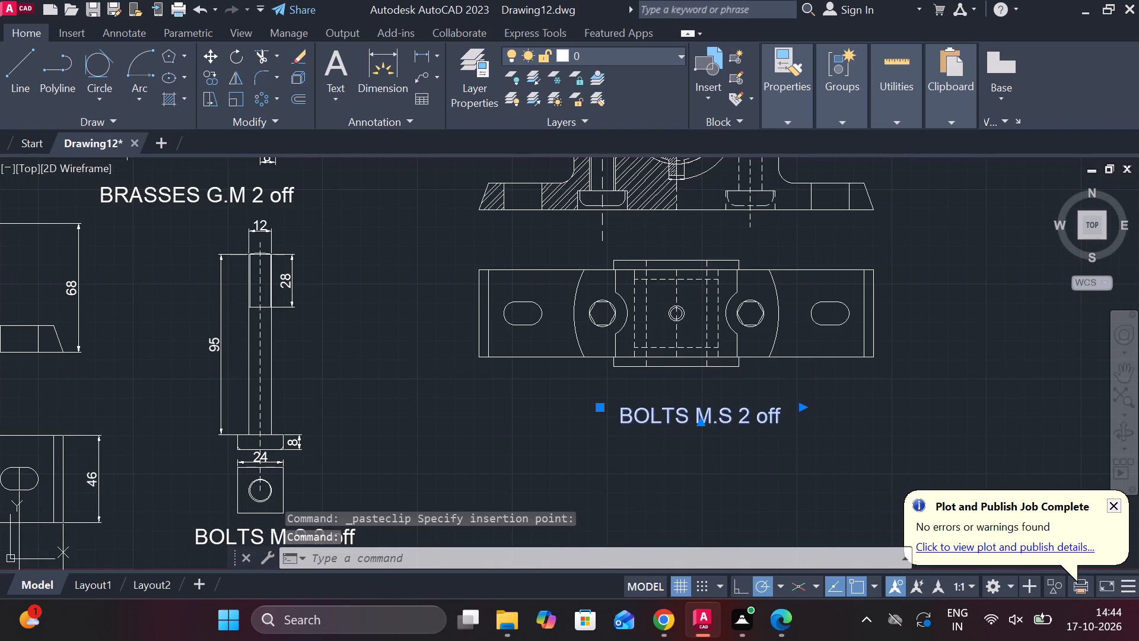
double_click(780, 412)
key(BackSpace)
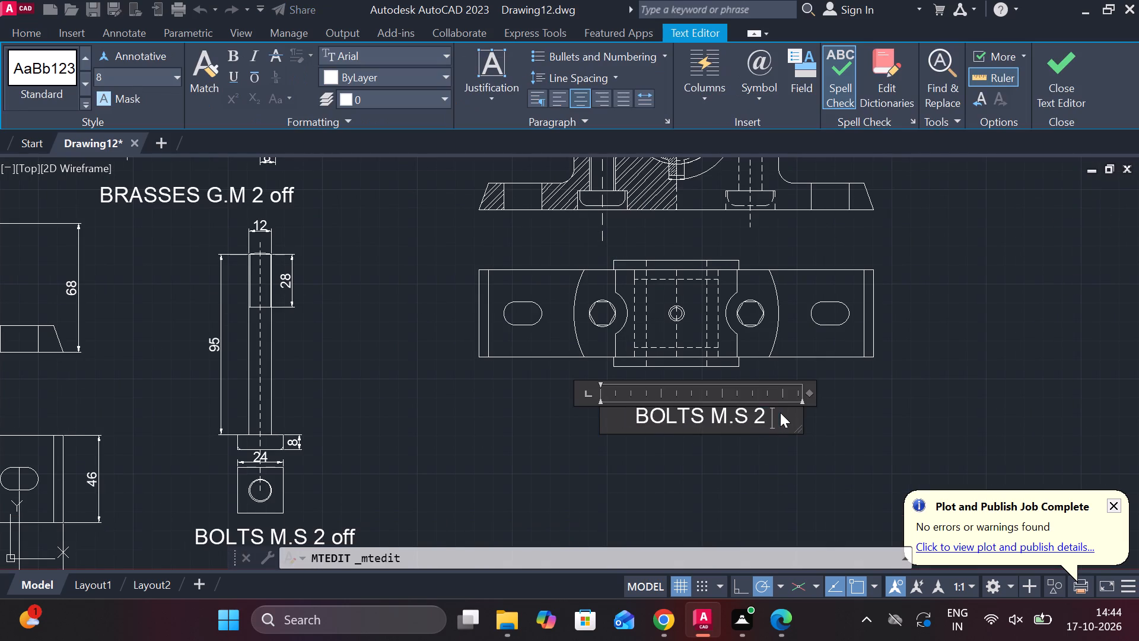
key(BackSpace)
key(BackSpace)
key(BackSpace)
key(BackSpace)
key(BackSpace)
key(BackSpace)
key(BackSpace)
key(BackSpace)
key(BackSpace)
key(BackSpace)
key(BackSpace)
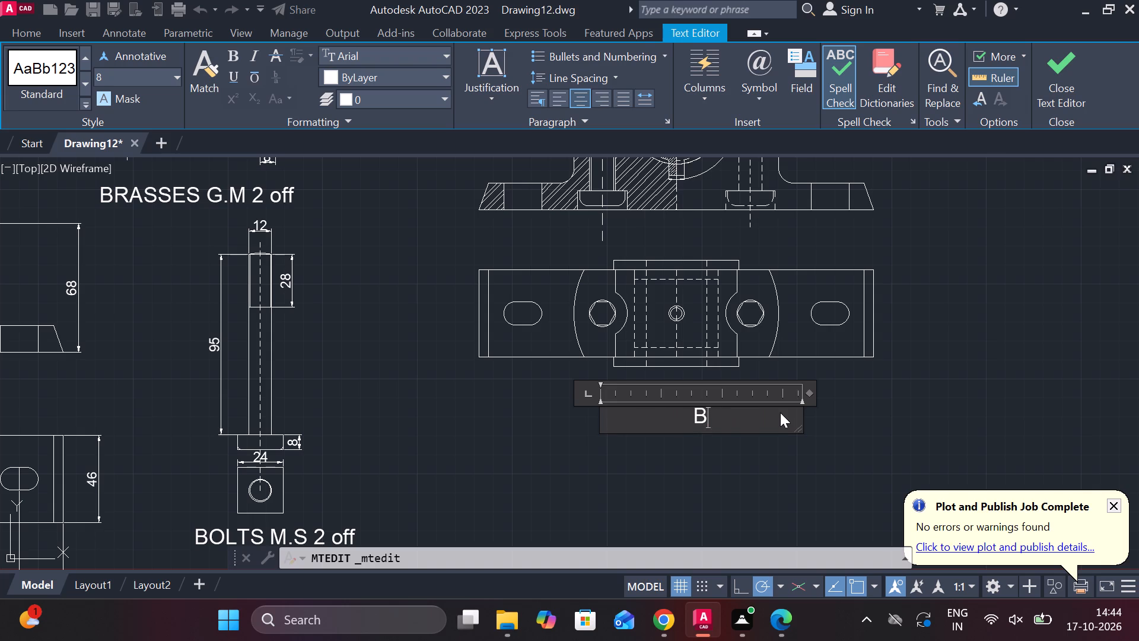
key(BackSpace)
text(TOP VIEW)
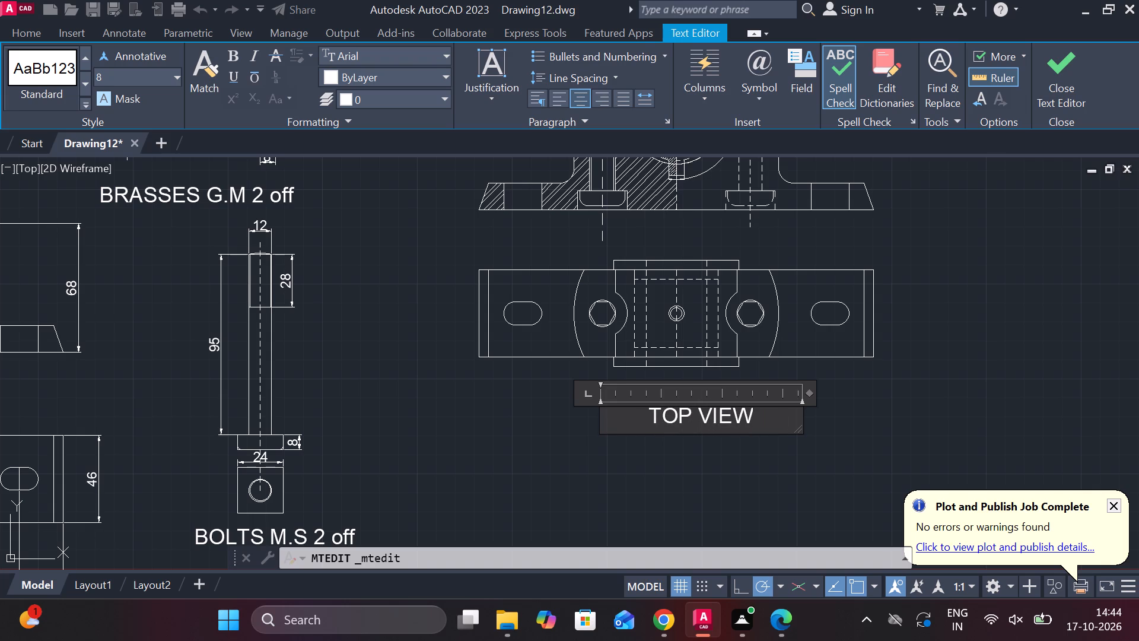
click(1071, 65)
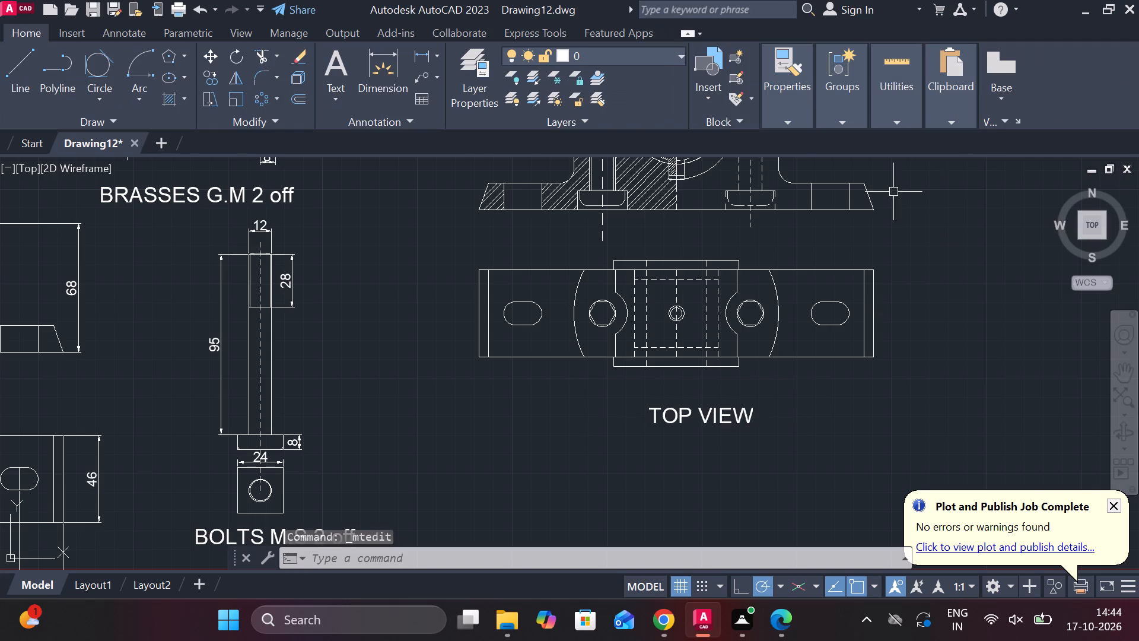
Move the whole top view together with its "TOP VIEW" title straight down, away from the front view.
scroll(893, 193, down, 2)
middle_drag(896, 299, 860, 398)
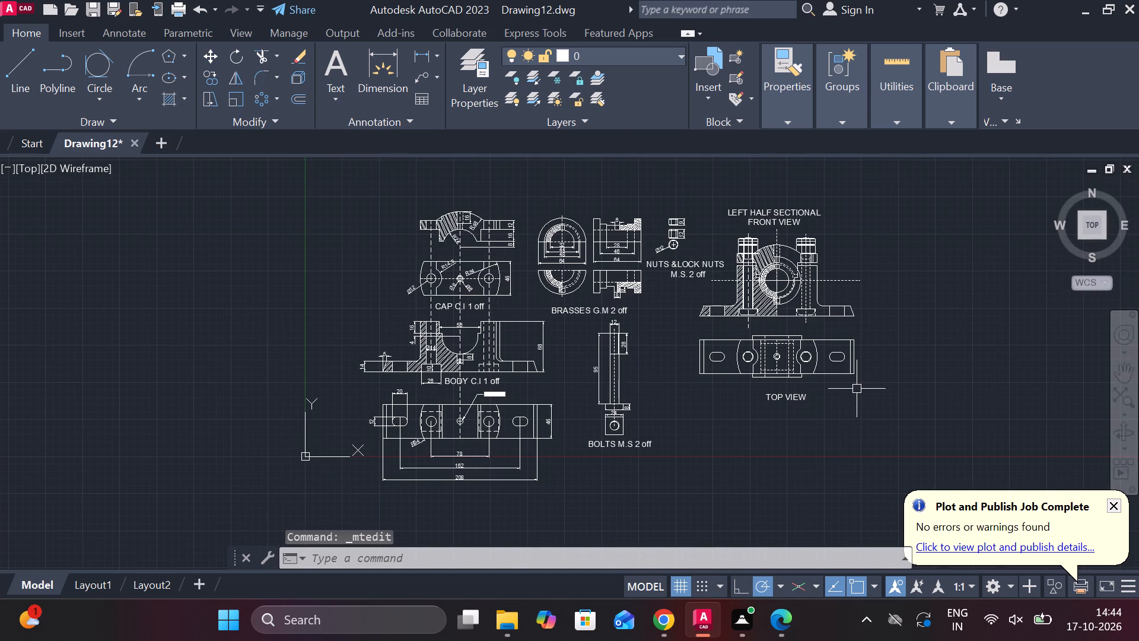
middle_click(835, 358)
scroll(766, 372, up, 2)
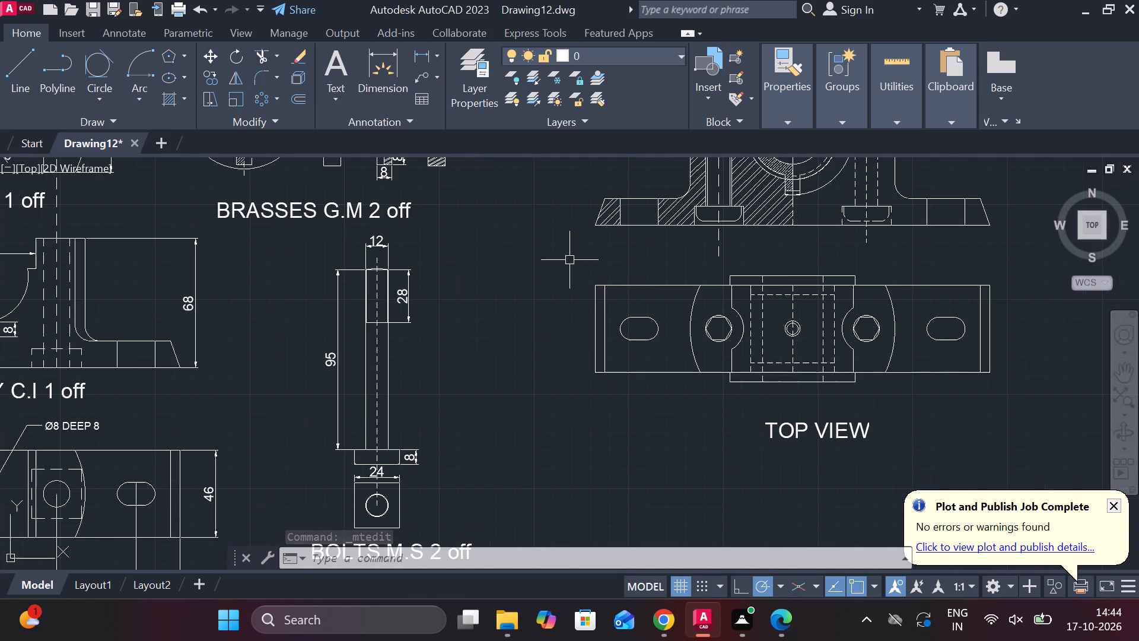
click(561, 260)
click(1008, 460)
middle_drag(983, 446, 978, 446)
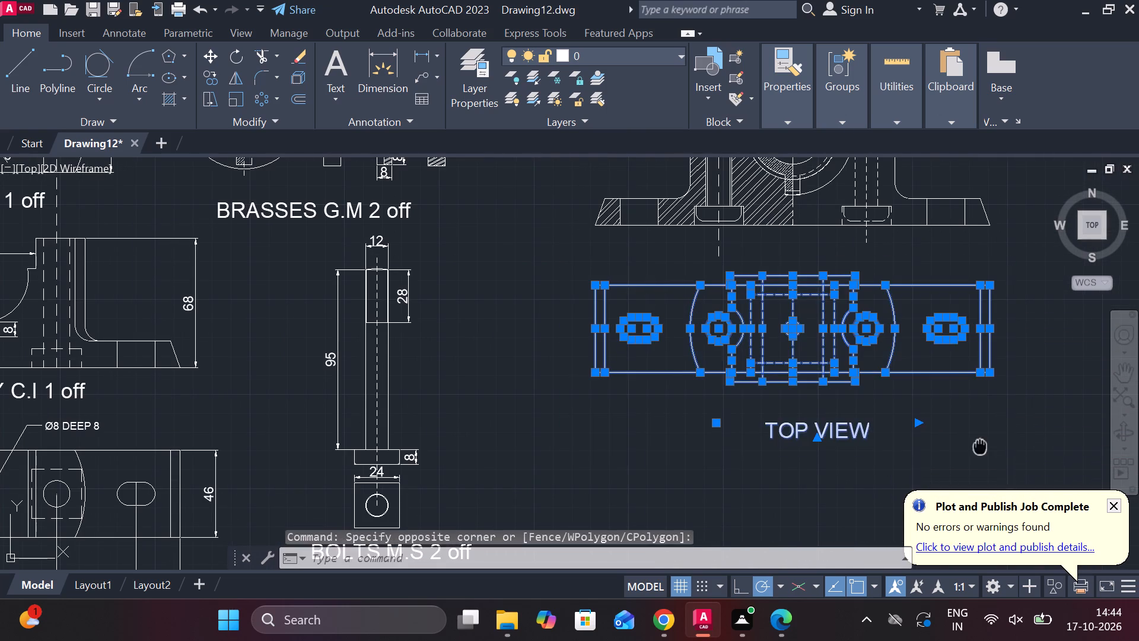
middle_drag(978, 446, 842, 375)
key(m)
key(Return)
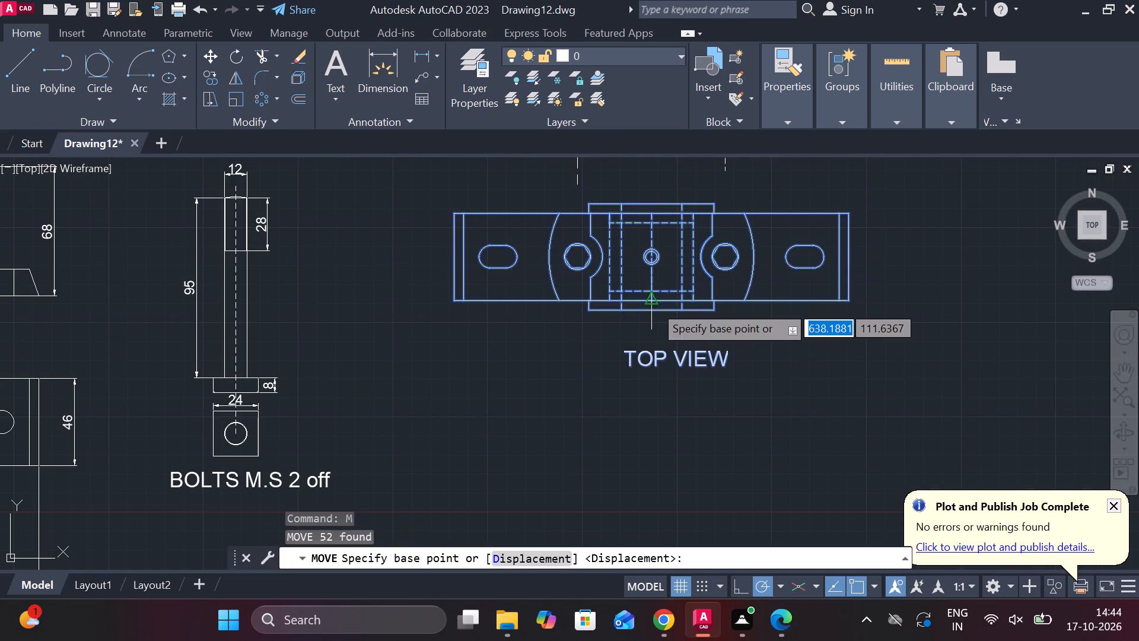
click(654, 304)
click(662, 438)
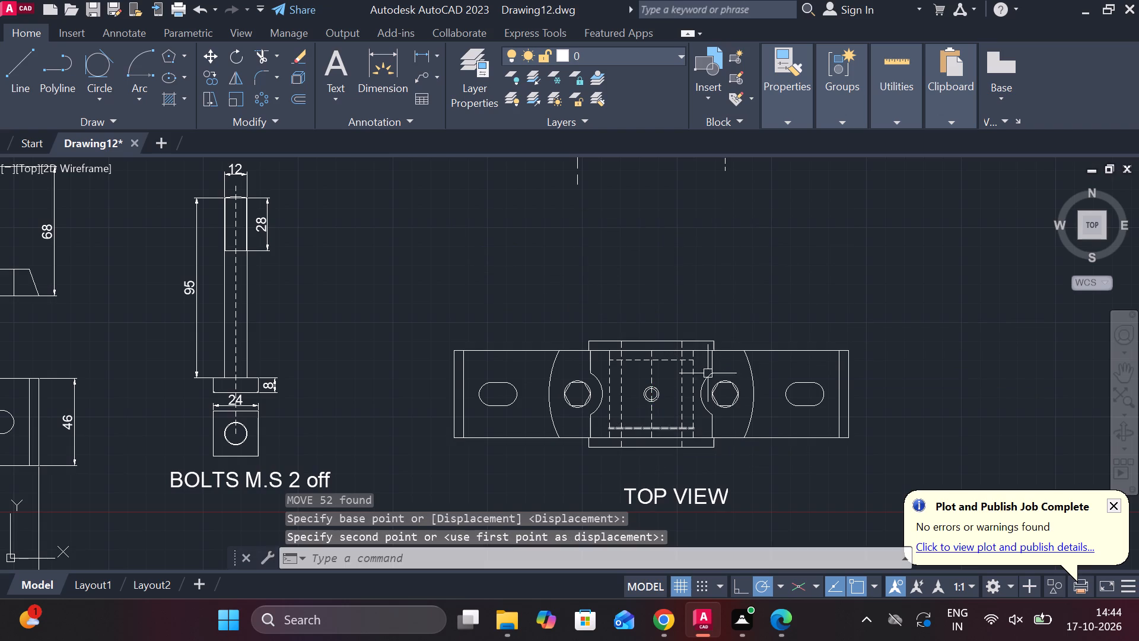
Copy the "LEFT HALF SECTIONAL FRONT VIEW" title and place the copy centred just below the front view.
scroll(715, 329, down, 1)
middle_drag(733, 332, 720, 391)
middle_drag(735, 376, 725, 468)
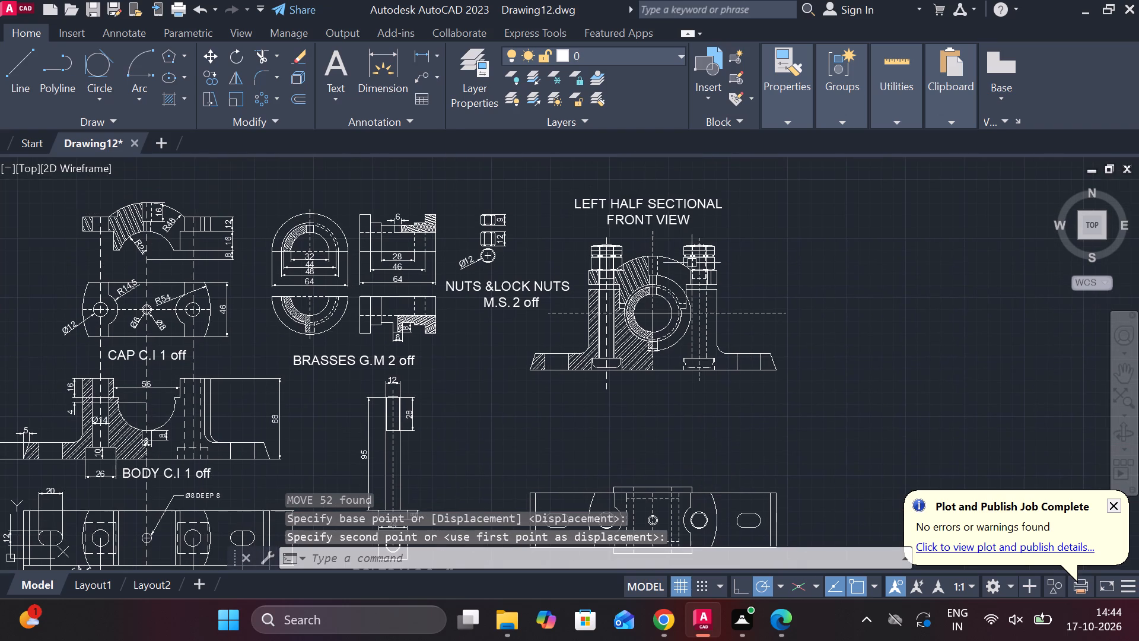
click(653, 208)
key(ctrl+c)
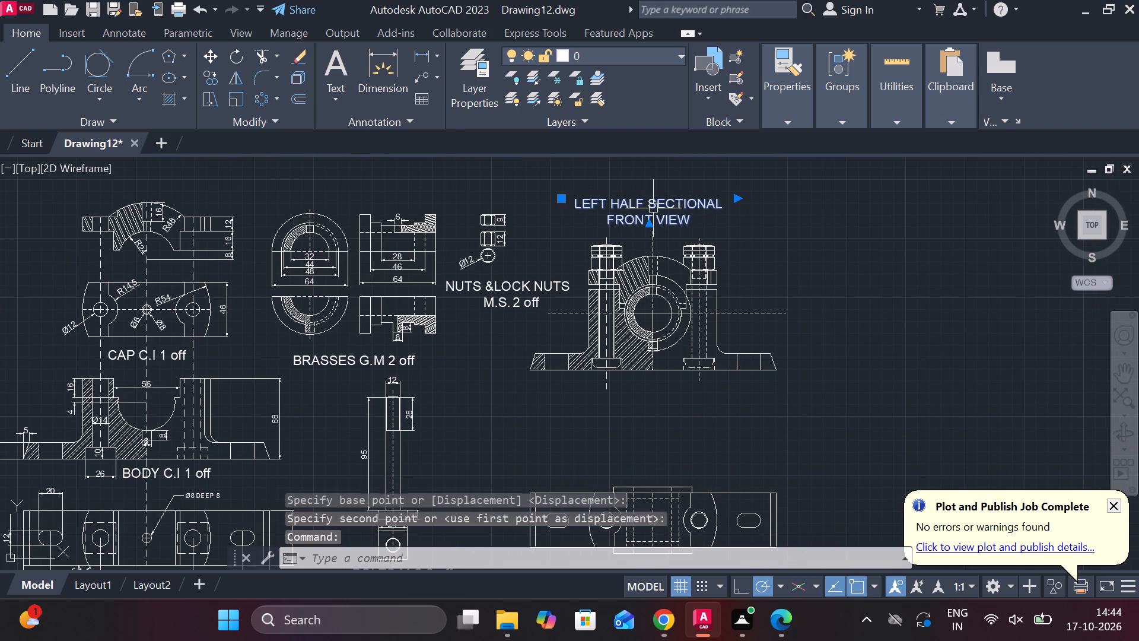
key(ctrl+v)
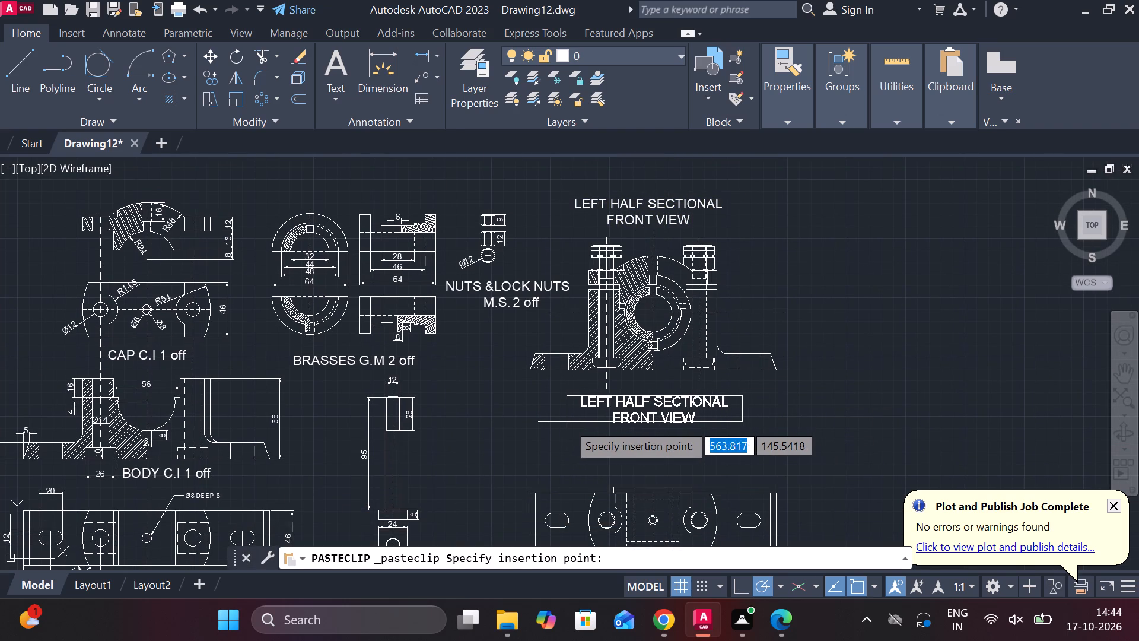
click(567, 422)
Erase the original "LEFT HALF SECTIONAL FRONT VIEW" title above the front view.
click(659, 194)
click(669, 216)
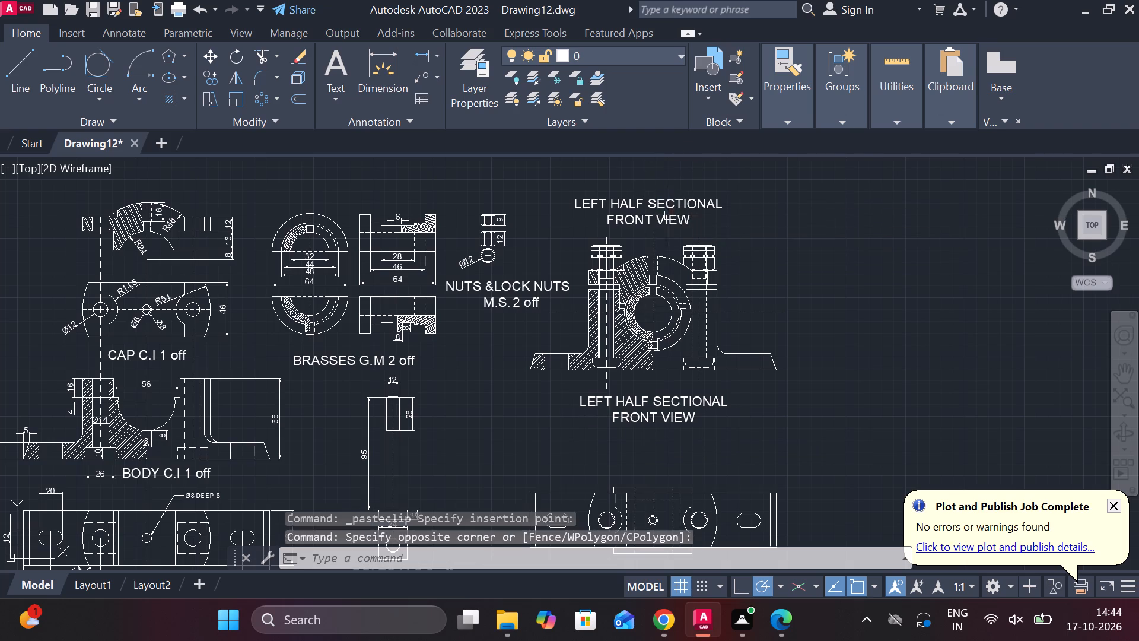
click(666, 210)
text(E)
key(space)
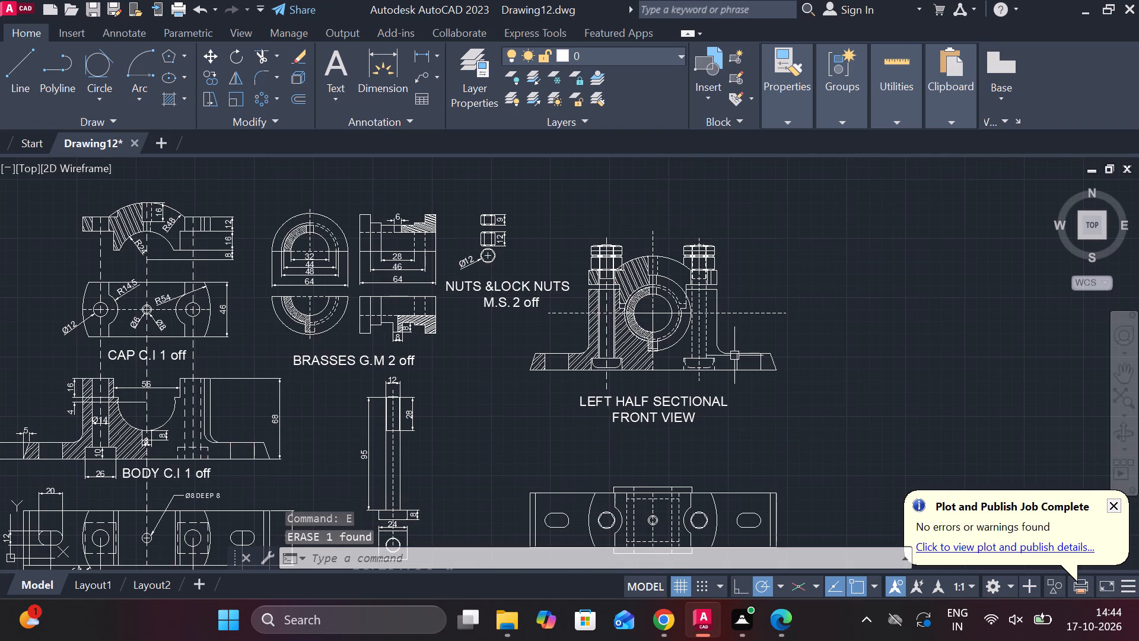
Move the top view and its title straight up to just below the front view's title.
middle_drag(731, 408, 690, 362)
middle_drag(693, 406, 692, 406)
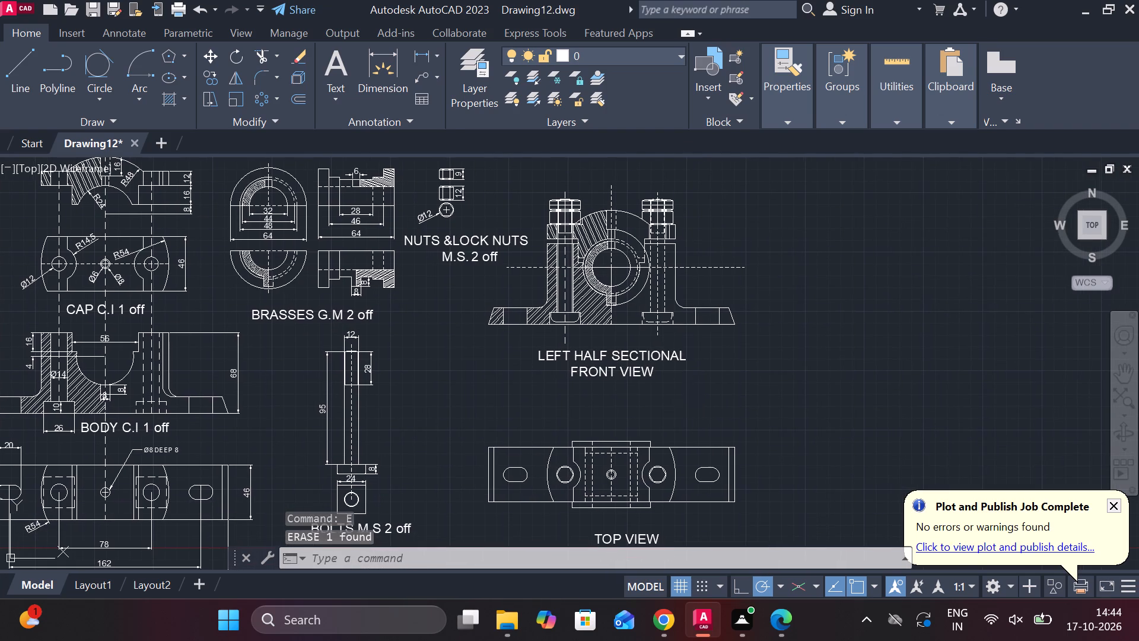
middle_drag(692, 406, 667, 288)
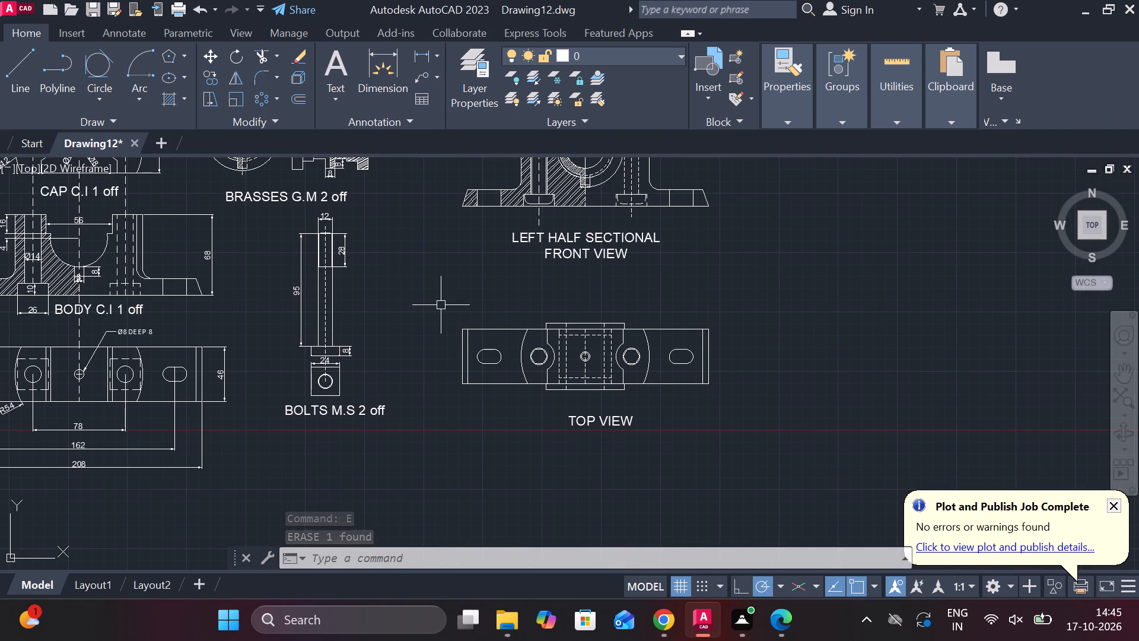
click(441, 305)
click(752, 450)
key(m)
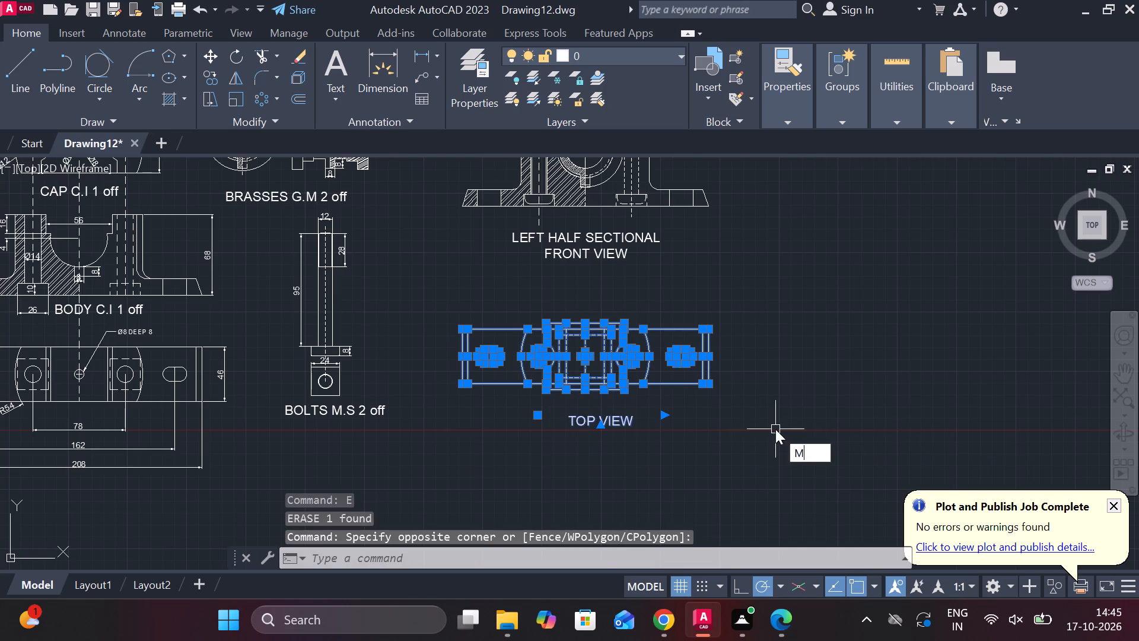
key(Return)
click(583, 322)
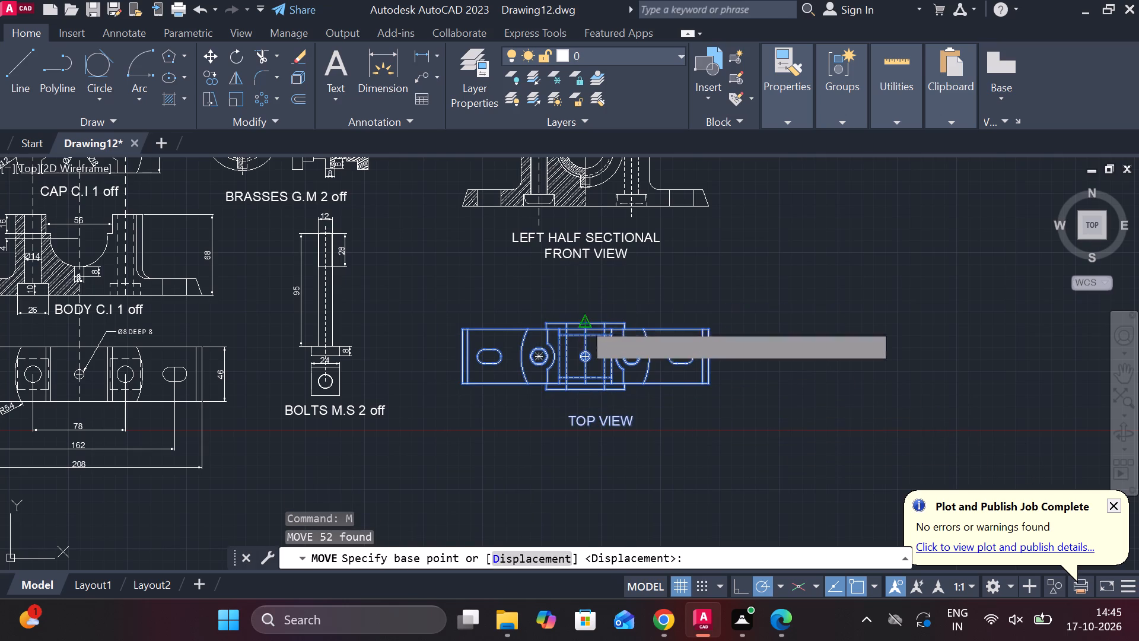
click(582, 282)
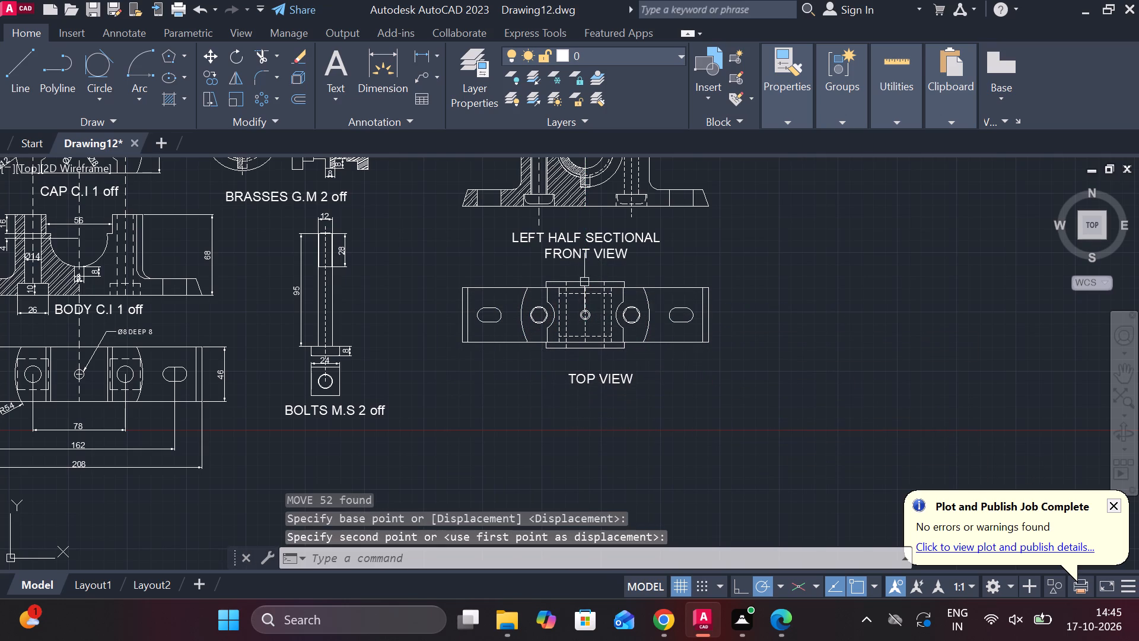
key(Escape)
Draw a rectangular border about 811 by 468 around all the part details and assembly views.
scroll(765, 319, down, 1)
middle_drag(815, 333, 851, 349)
scroll(860, 348, down, 1)
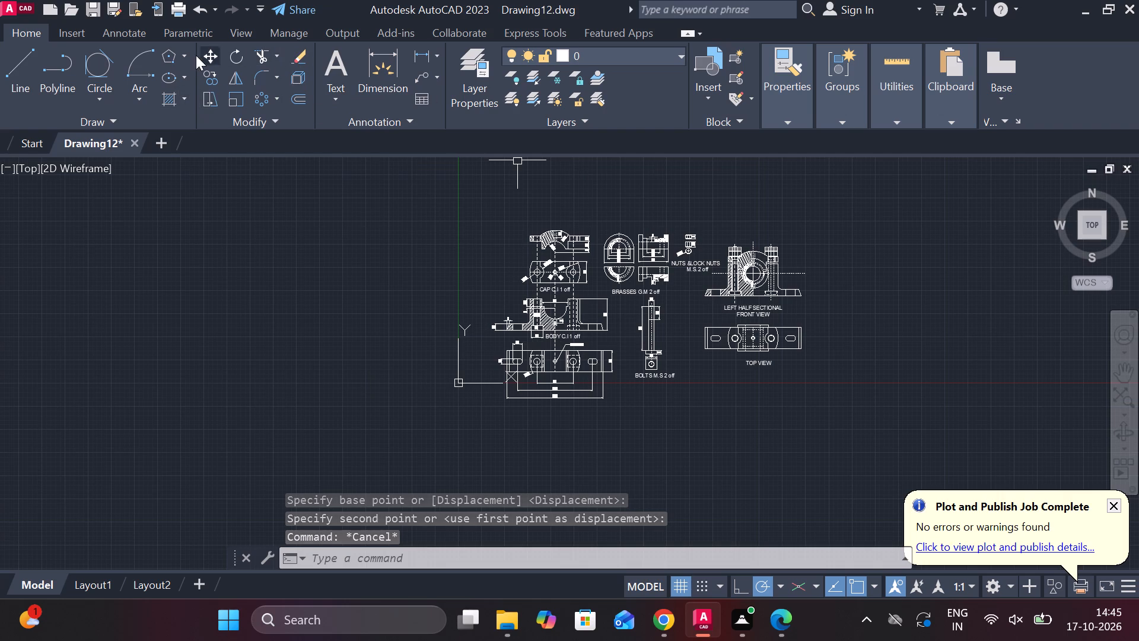
click(180, 59)
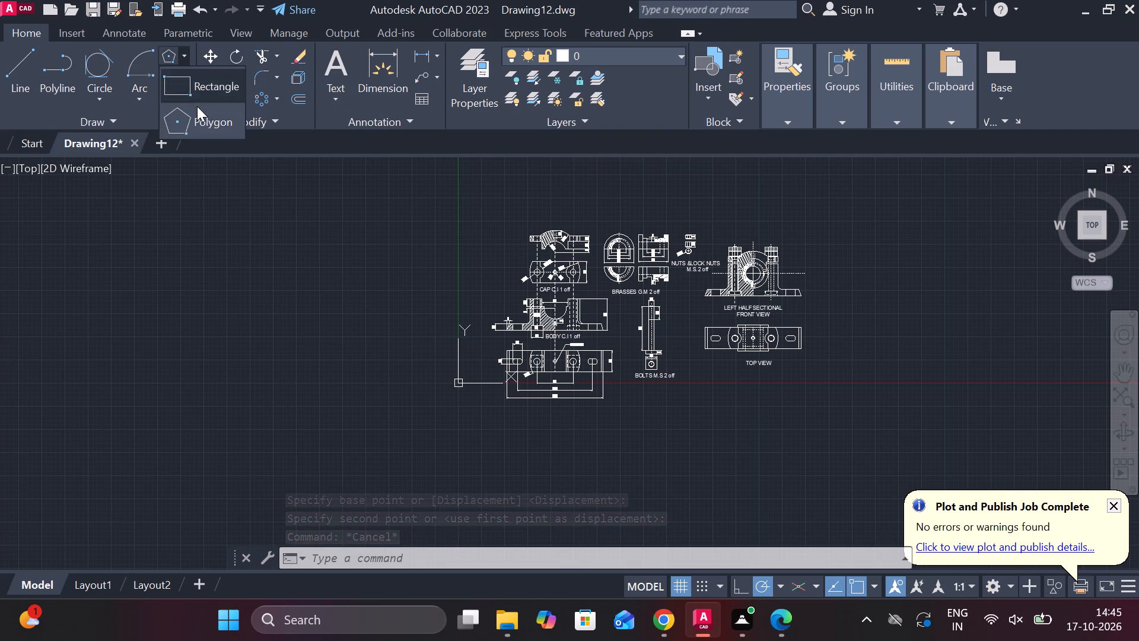
click(187, 85)
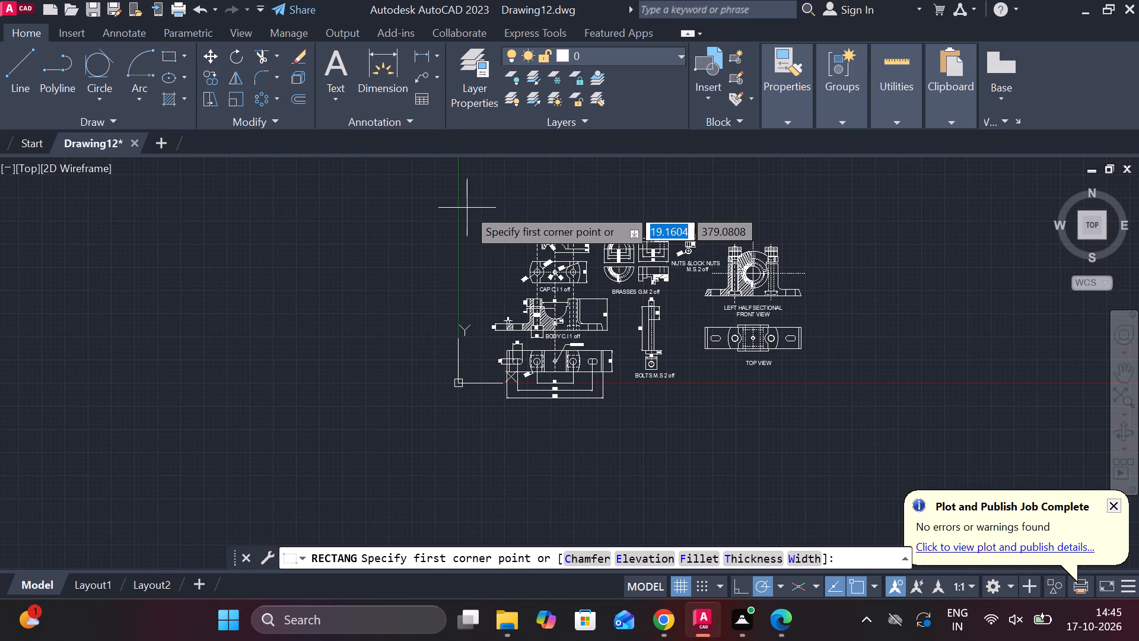
click(461, 195)
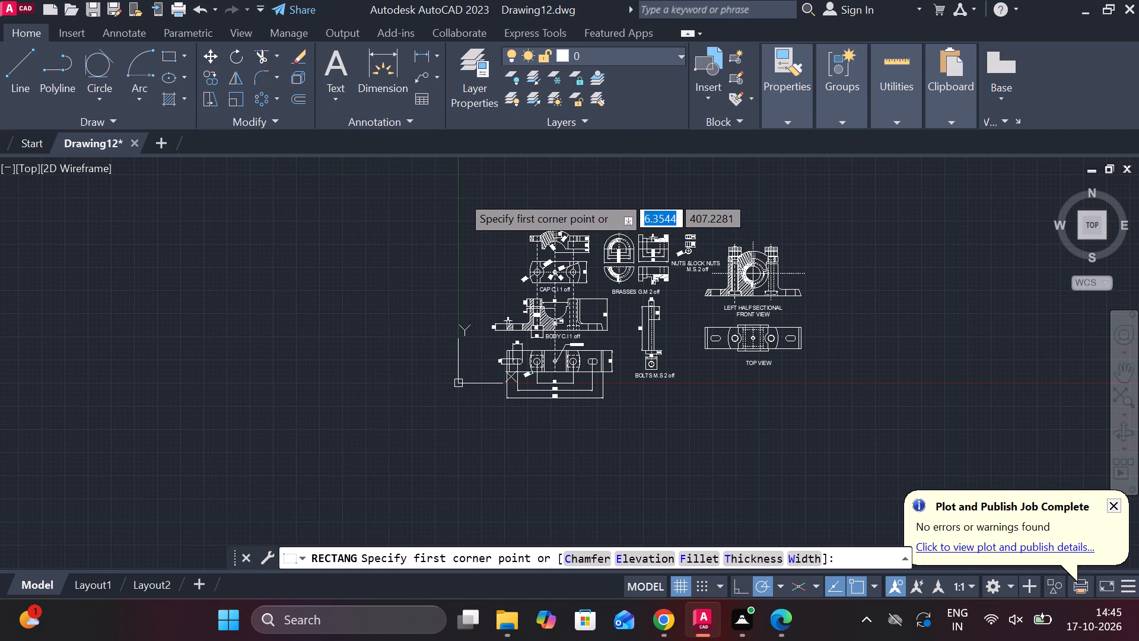
click(833, 417)
Copy the "BRASSES G.M 2 off" label and place the copy above the brasses views, inside the border.
middle_drag(836, 319, 709, 354)
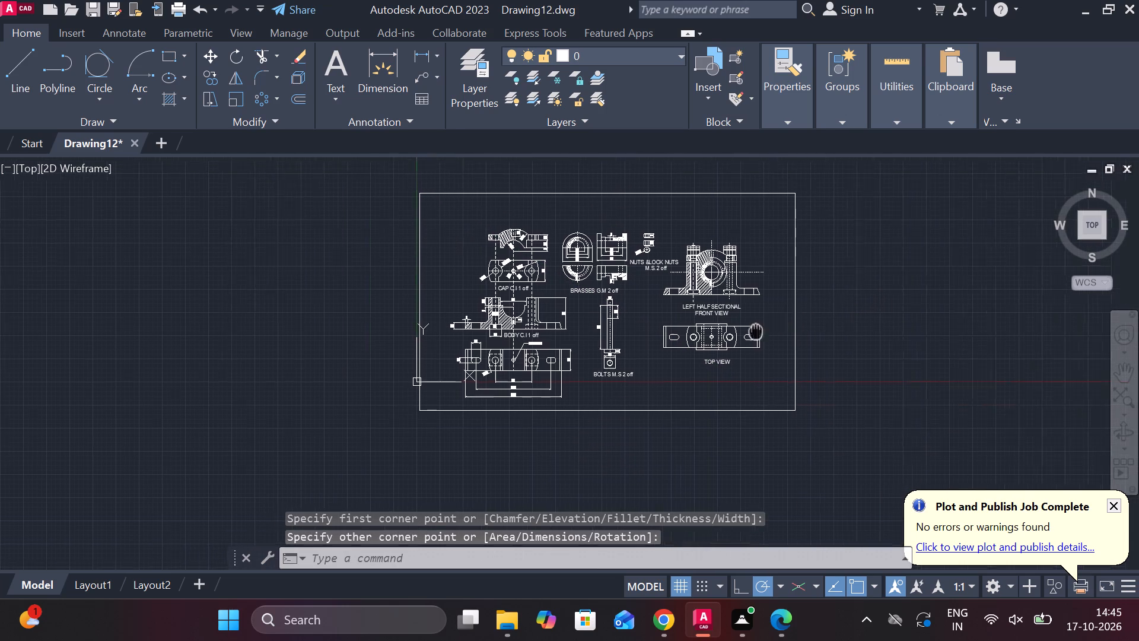
middle_drag(709, 354, 699, 359)
scroll(529, 248, up, 2)
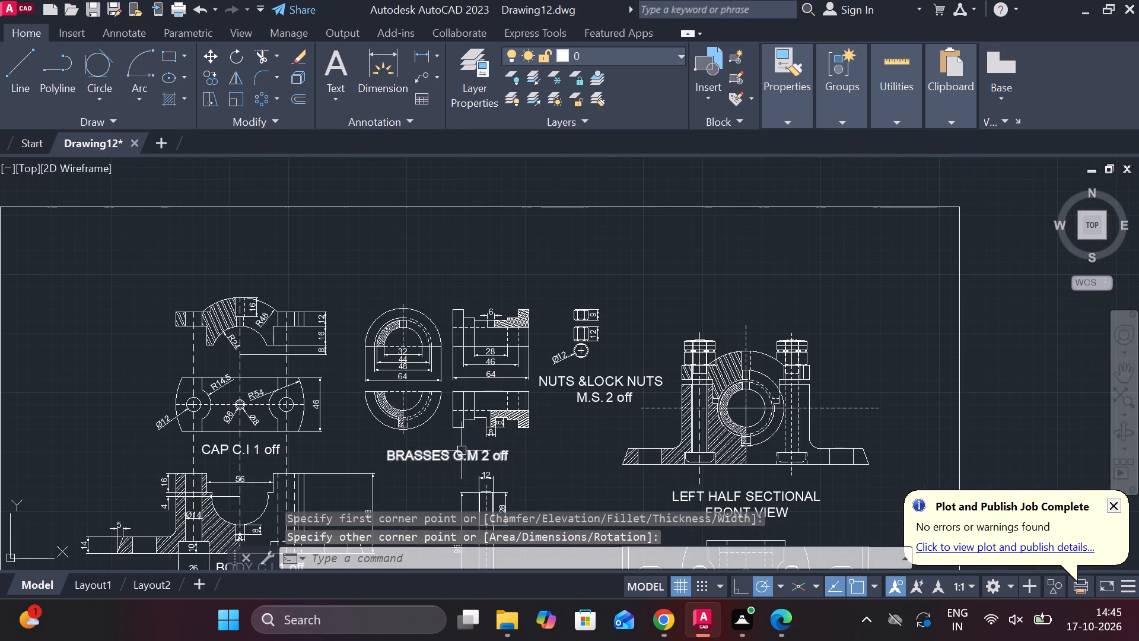
click(460, 451)
key(ctrl+c)
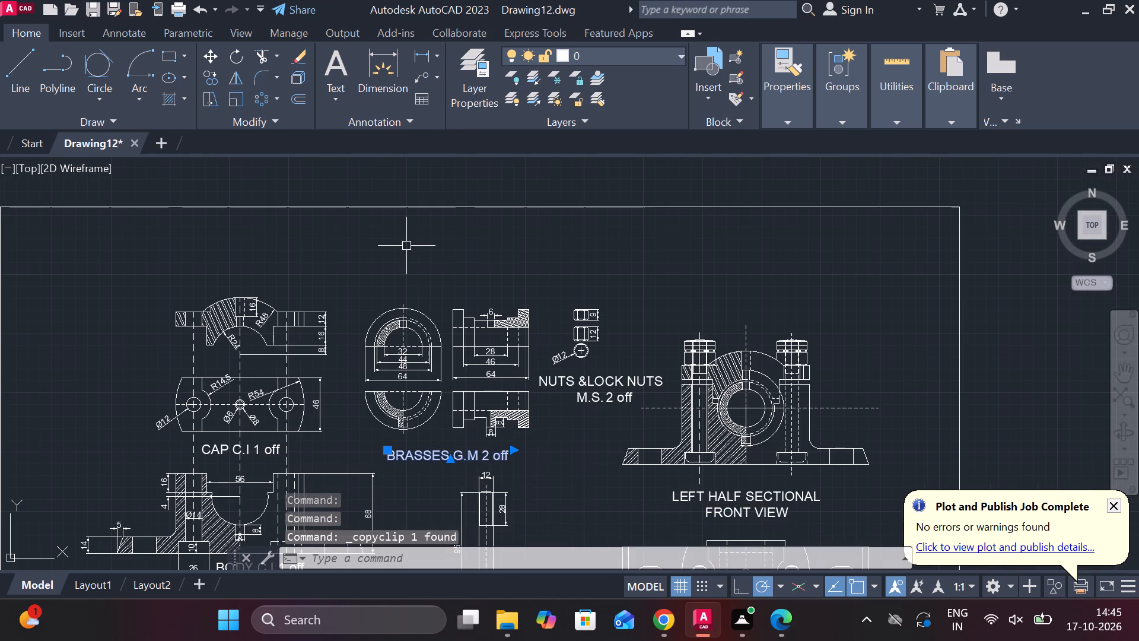
key(ctrl+v)
click(405, 246)
Replace the text of the copied label above the brasses views with "ASSEMBLY DRAWING OF PLUMMER BLOCK".
scroll(422, 245, up, 1)
double_click(450, 238)
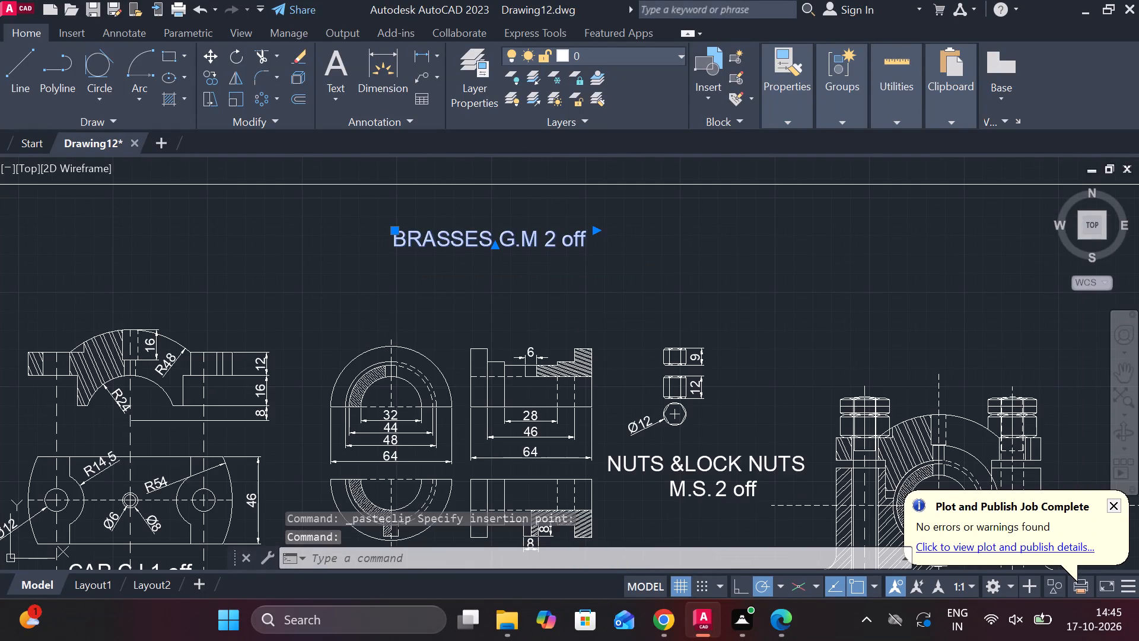
click(588, 239)
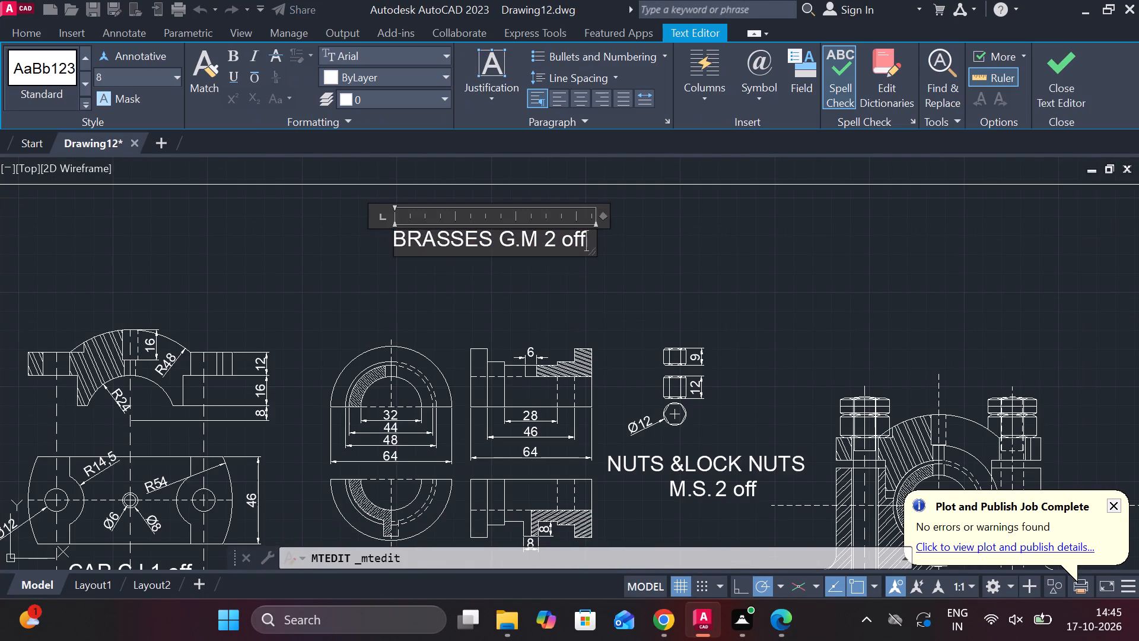
key(BackSpace)
key(BackSpace)
key(BackSpace)
key(BackSpace)
key(BackSpace)
key(BackSpace)
key(BackSpace)
key(BackSpace)
key(BackSpace)
key(BackSpace)
key(BackSpace)
key(BackSpace)
key(BackSpace)
key(BackSpace)
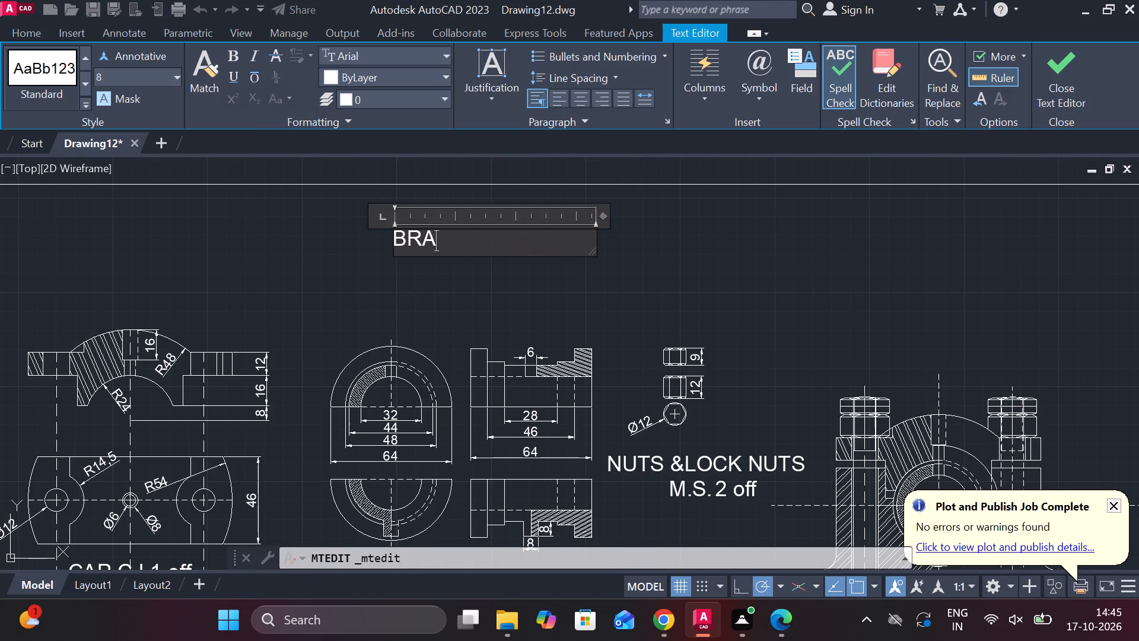
key(BackSpace)
key(BackSpace)
key(BackSpace)
text(ASSEM)
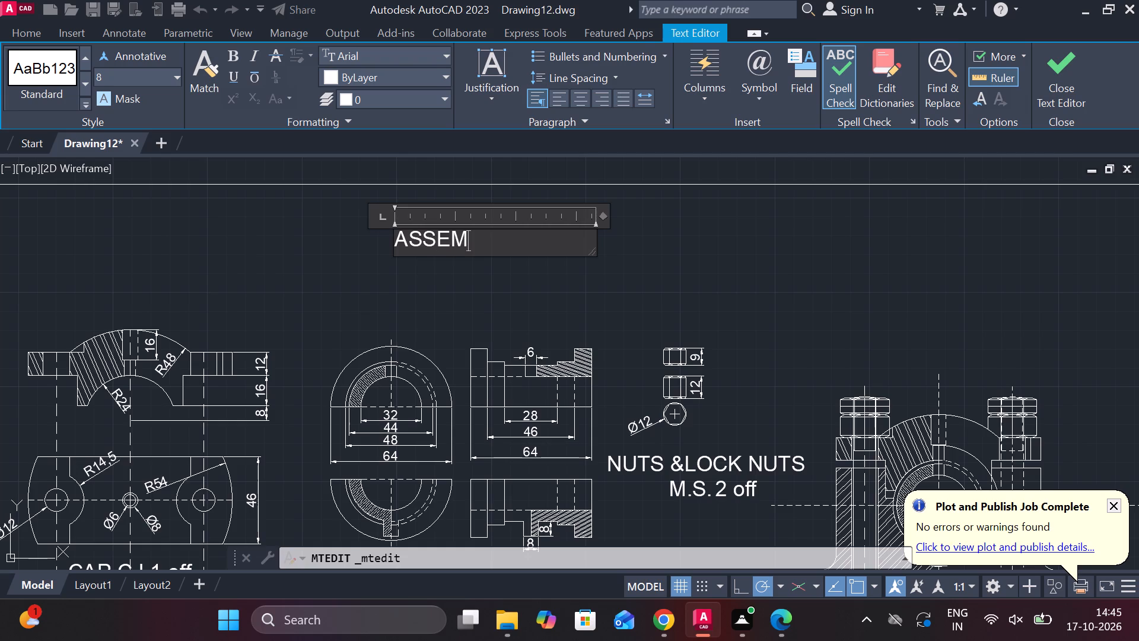
text(BLY)
key(space)
text(DRAWIN)
key(g)
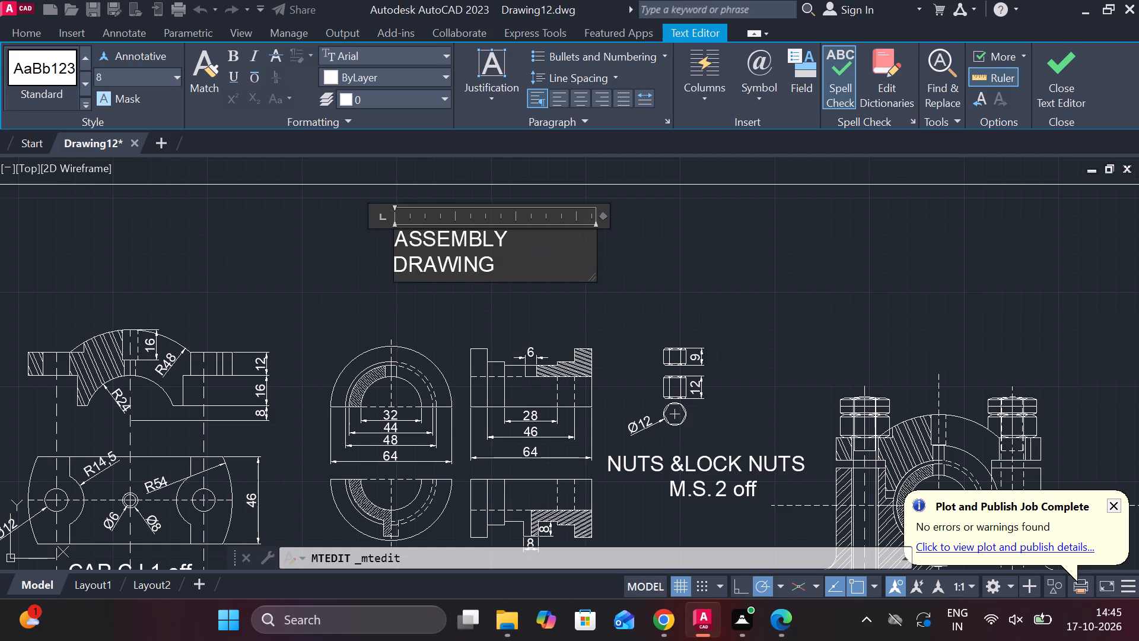
key(space)
text(OF PLUMMER N)
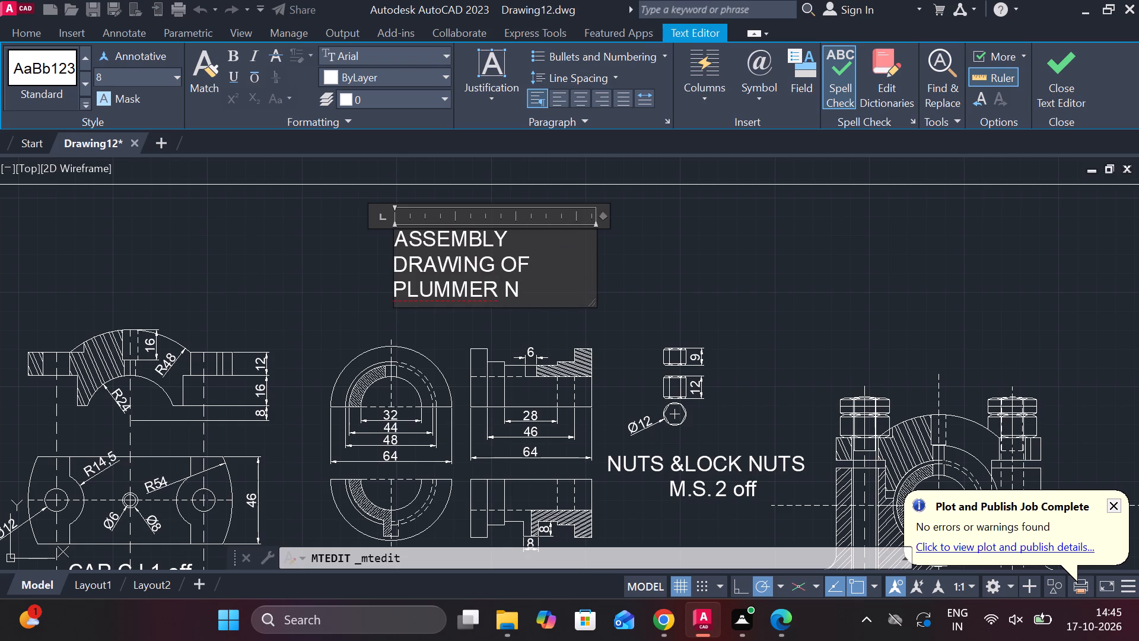
key(BackSpace)
text(BLOCK)
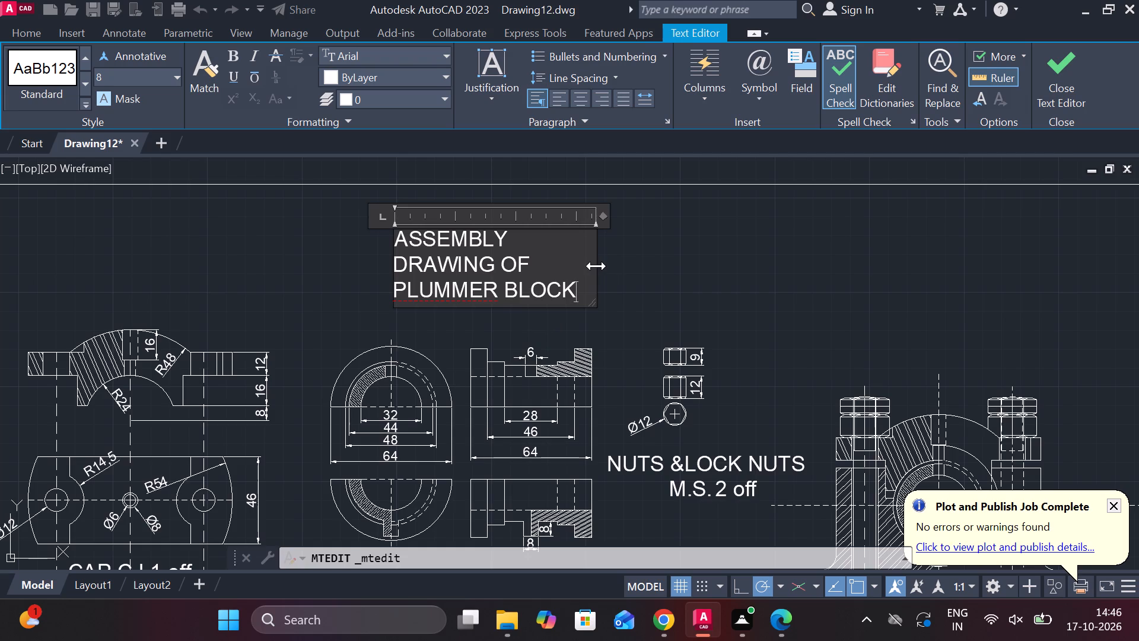
Widen the heading's text frame until "ASSEMBLY DRAWING OF PLUMMER BLOCK" fits on a single line, keeping the text changes.
drag(596, 264, 731, 250)
drag(736, 250, 764, 247)
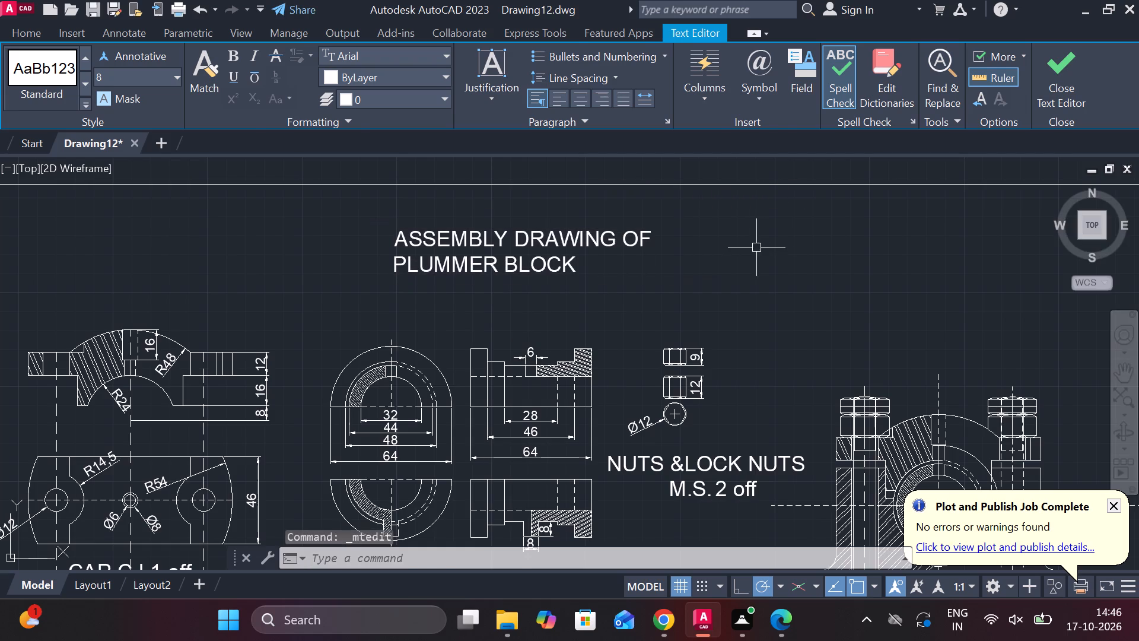
drag(764, 247, 800, 247)
click(811, 247)
click(599, 250)
triple_click(580, 242)
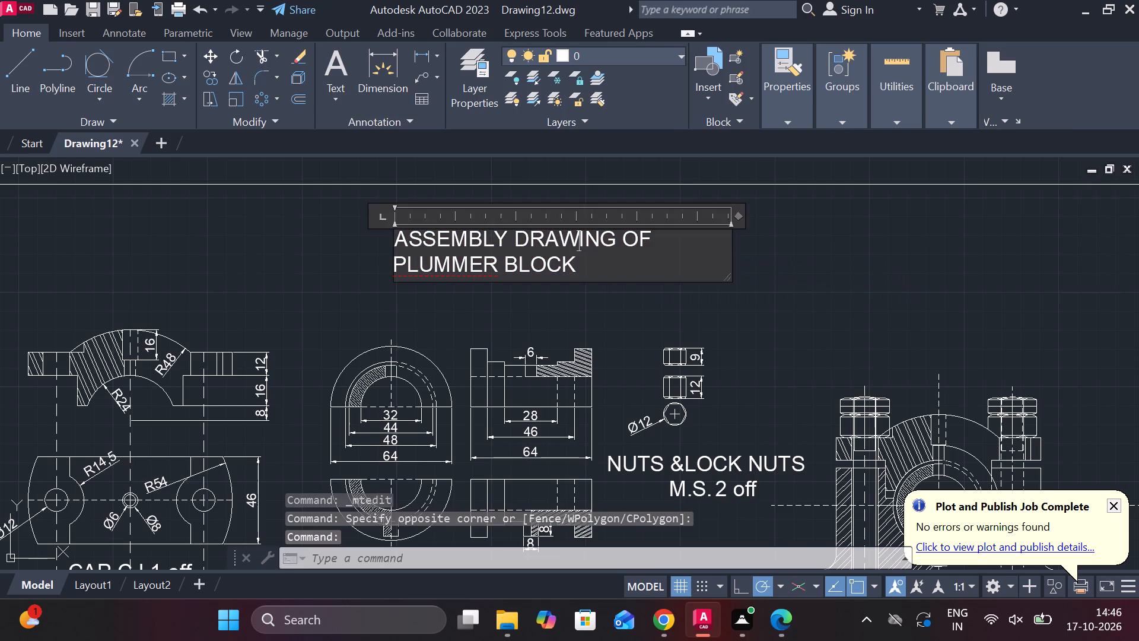
drag(731, 249, 892, 256)
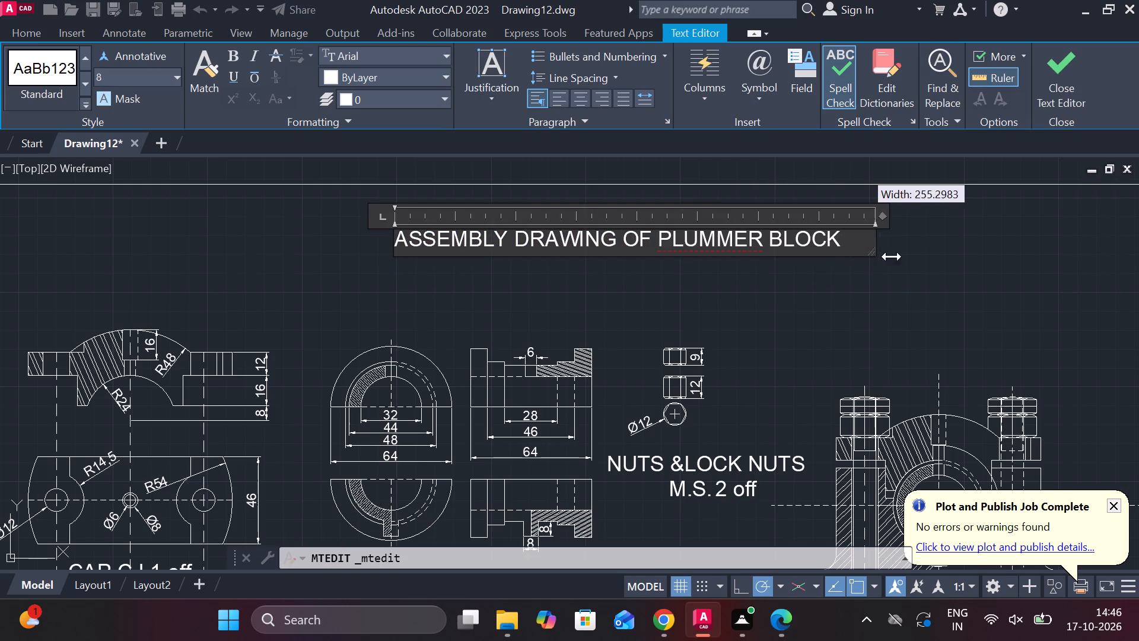
drag(892, 256, 904, 256)
double_click(740, 246)
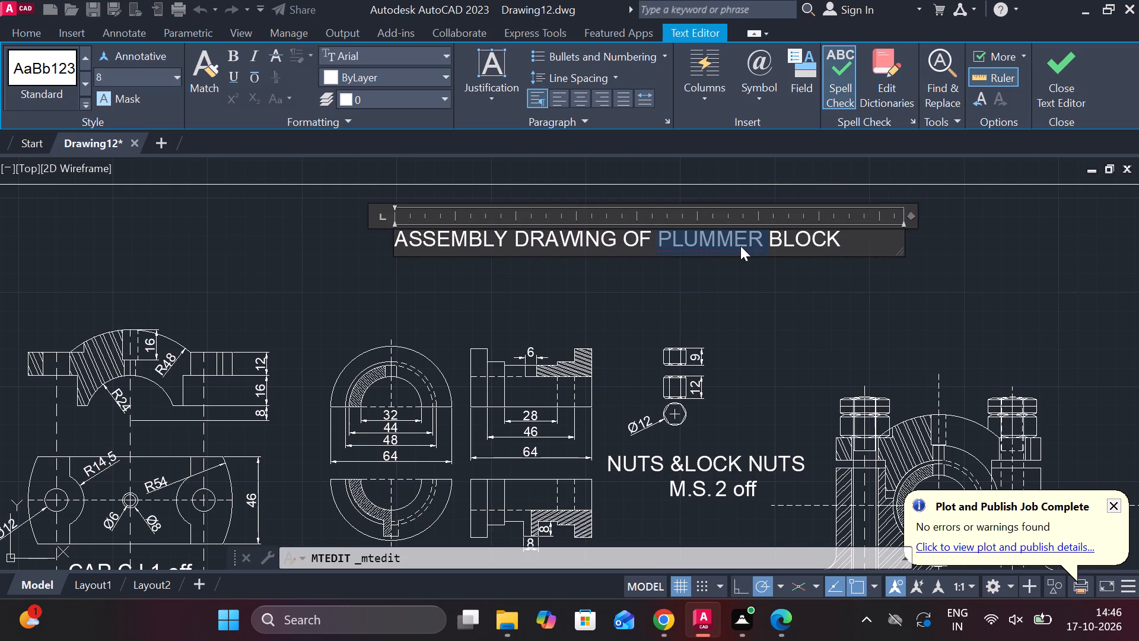
click(740, 246)
key(Escape)
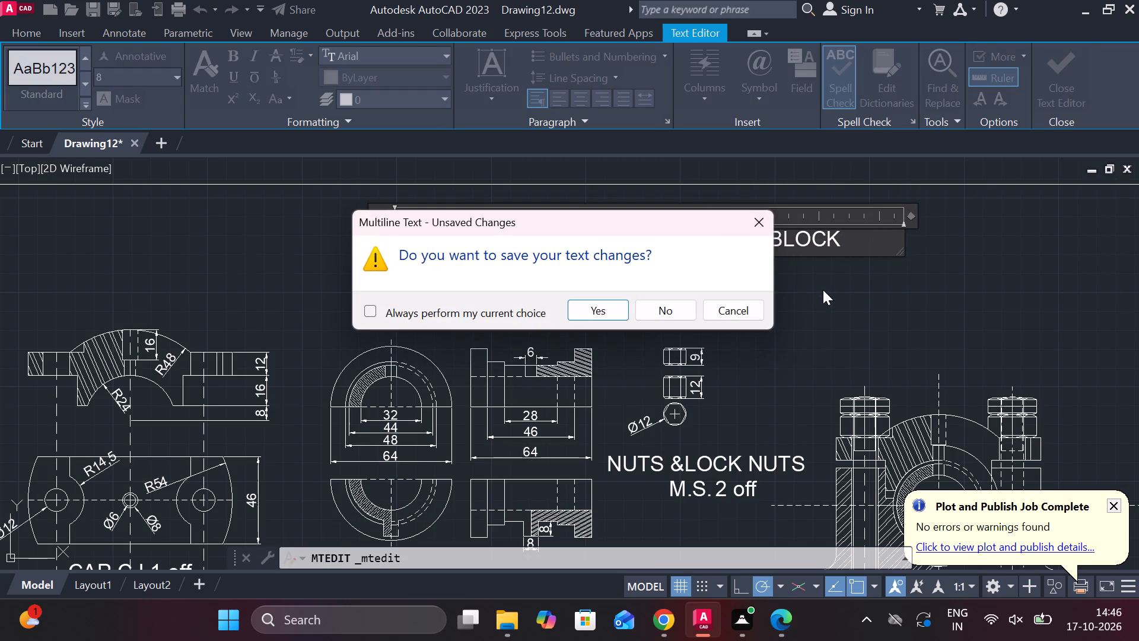
click(761, 225)
scroll(736, 303, down, 2)
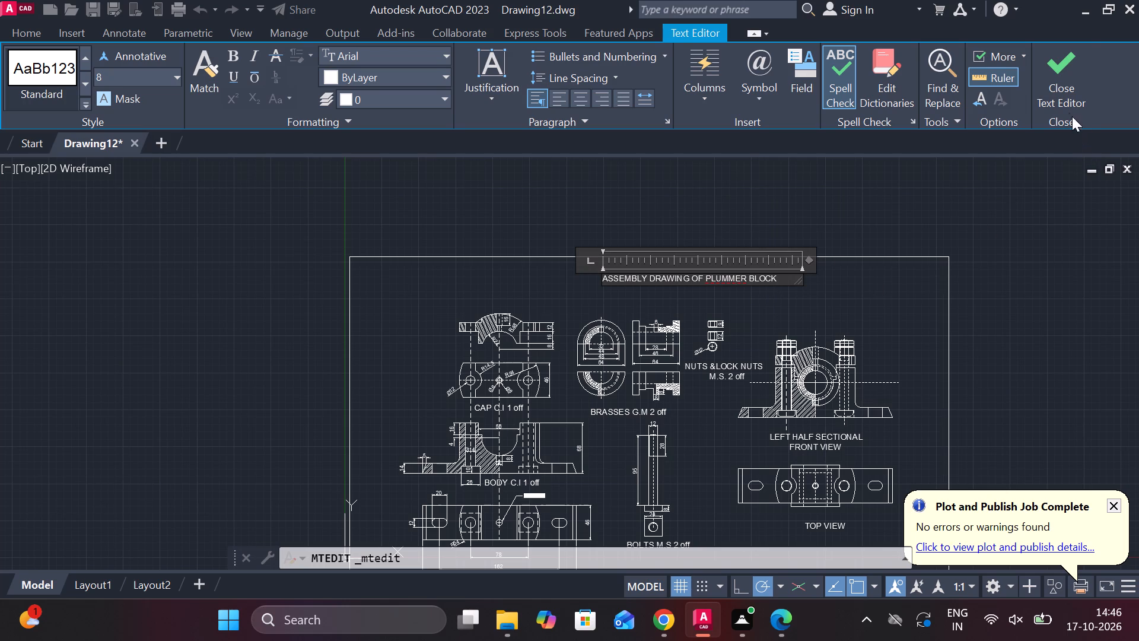
click(1060, 99)
Move the assembly heading slightly down and to the left, between the border's top edge and the brasses views.
click(692, 278)
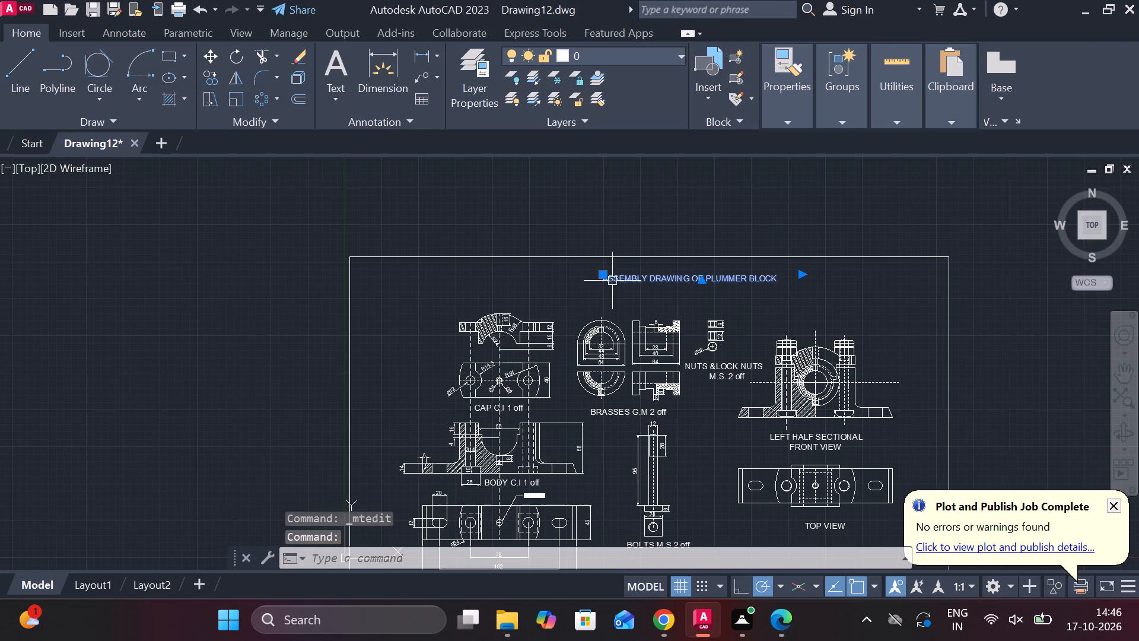
click(600, 275)
click(580, 291)
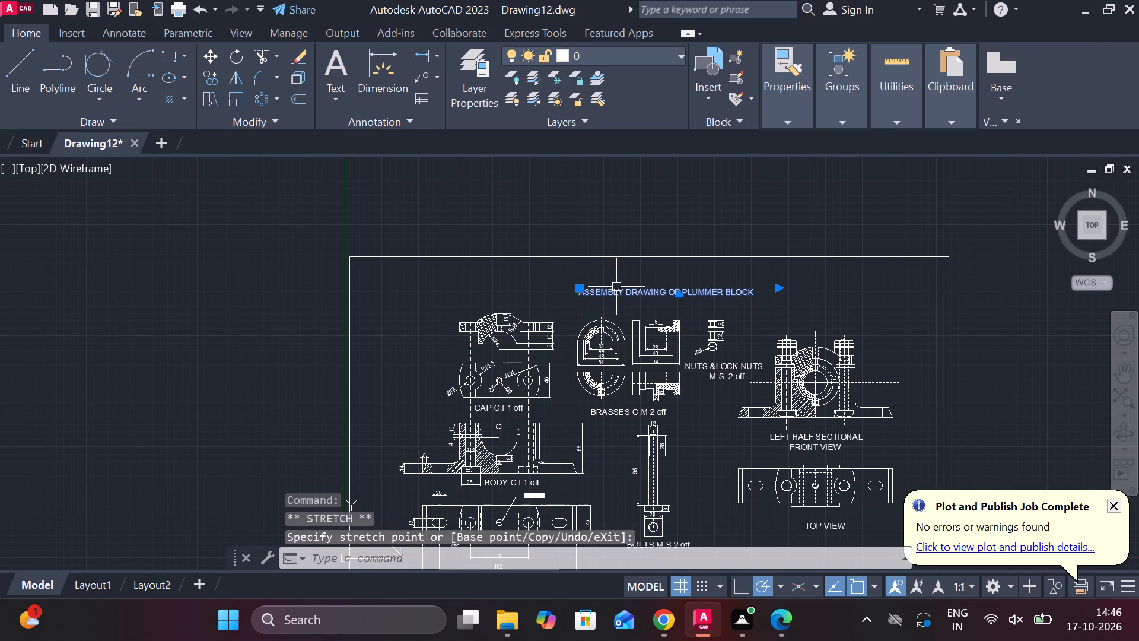
click(616, 286)
click(627, 291)
click(633, 295)
click(633, 295)
key(Escape)
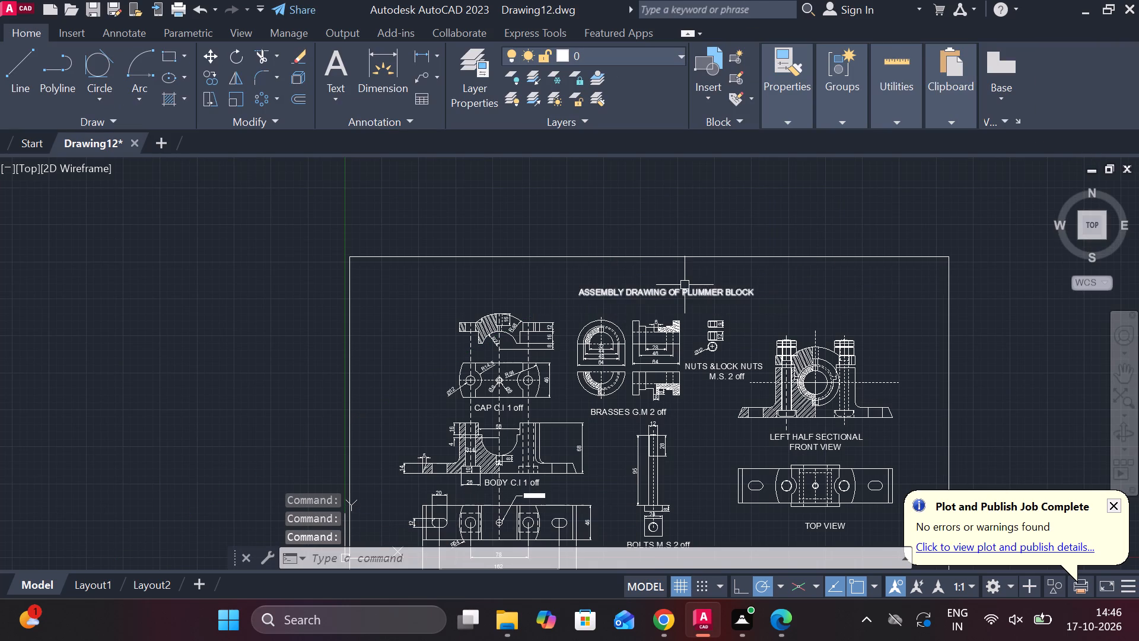
Set the text height of the whole assembly heading to 10.
double_click(688, 291)
click(688, 291)
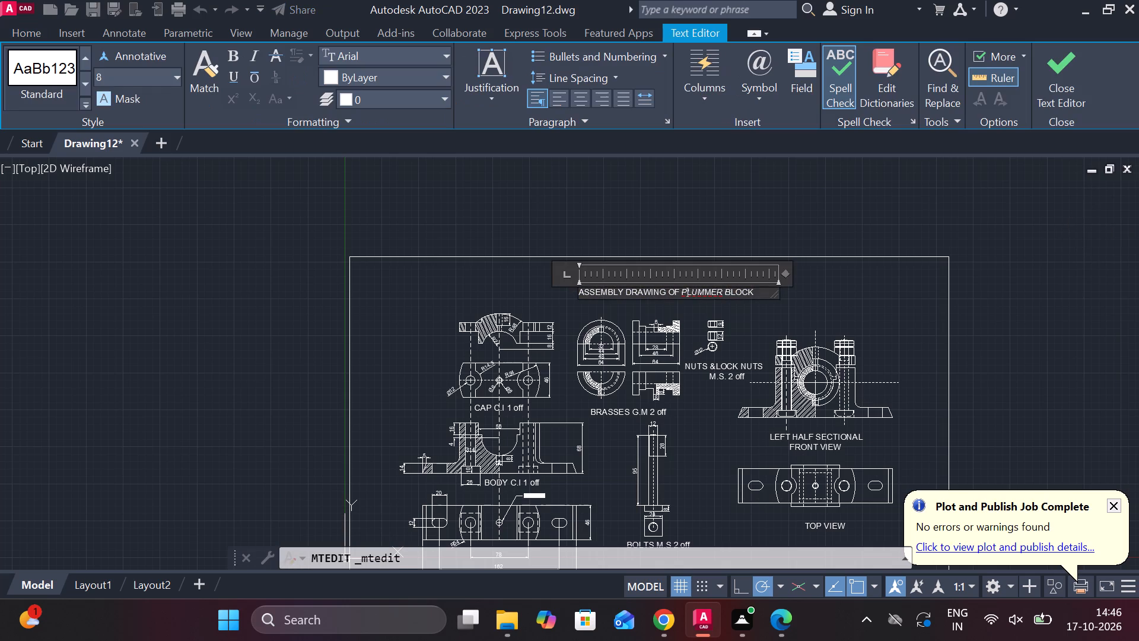
scroll(736, 288, up, 1)
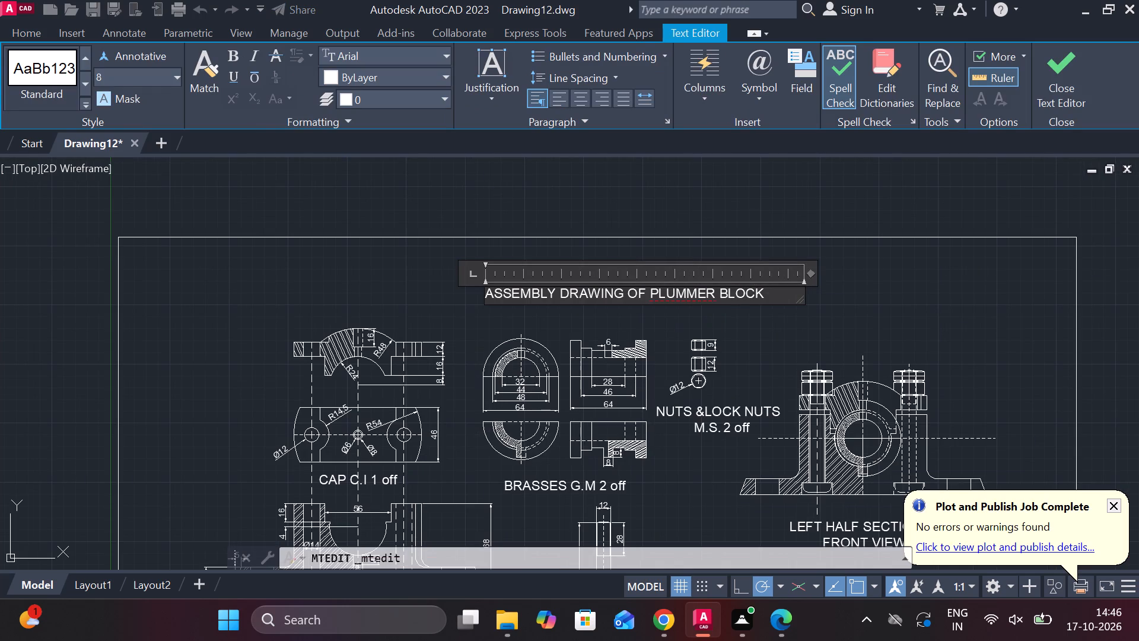
drag(761, 293, 561, 300)
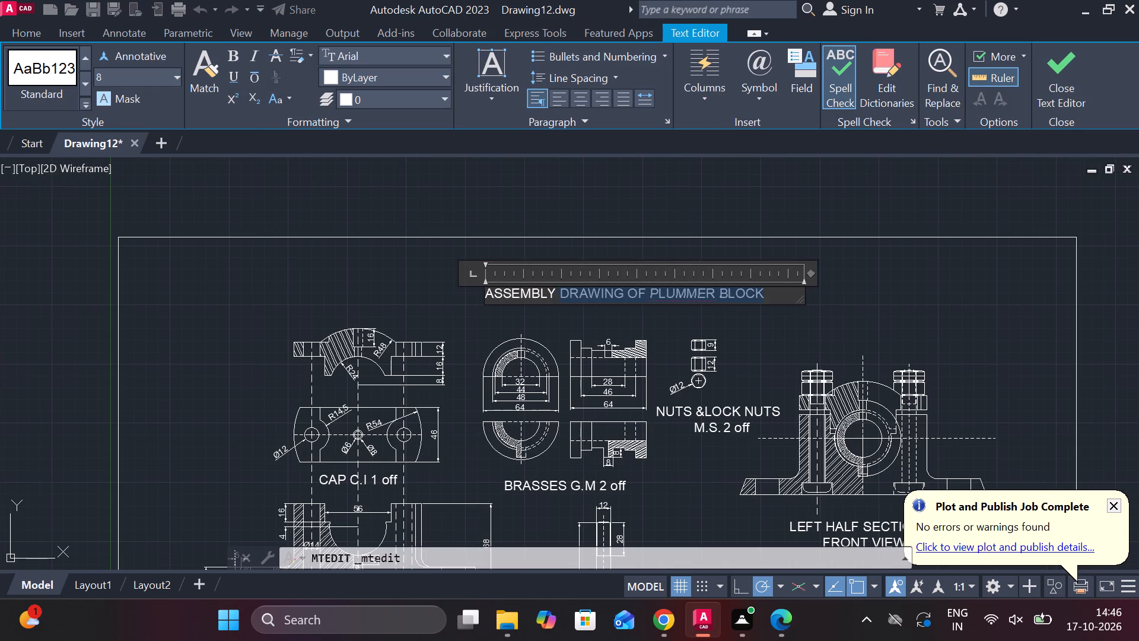
drag(561, 300, 488, 296)
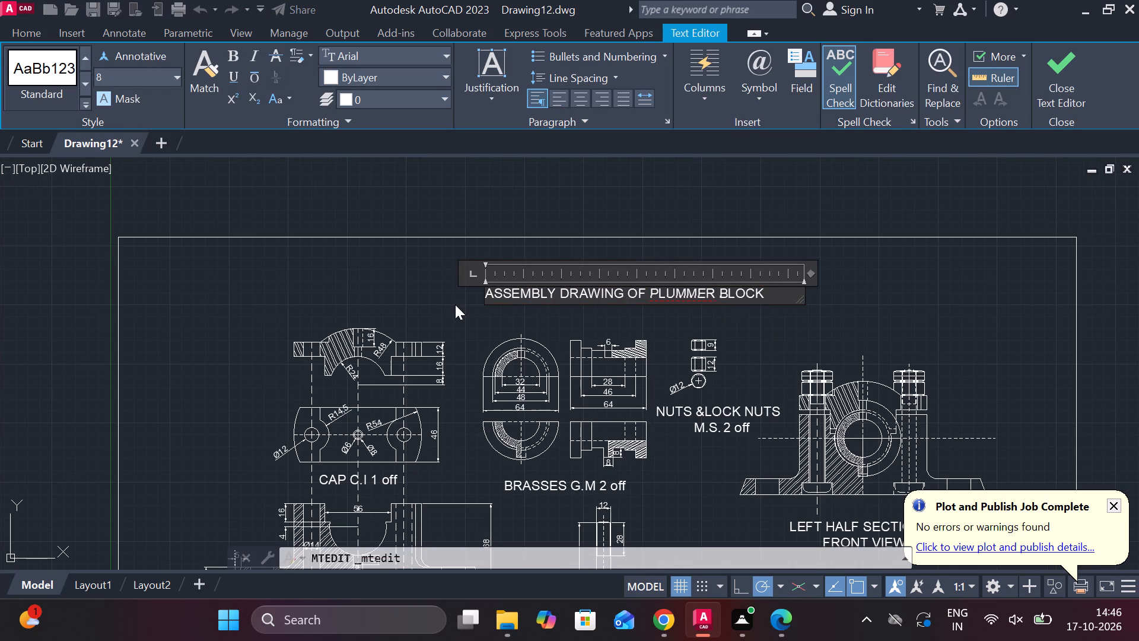
click(179, 81)
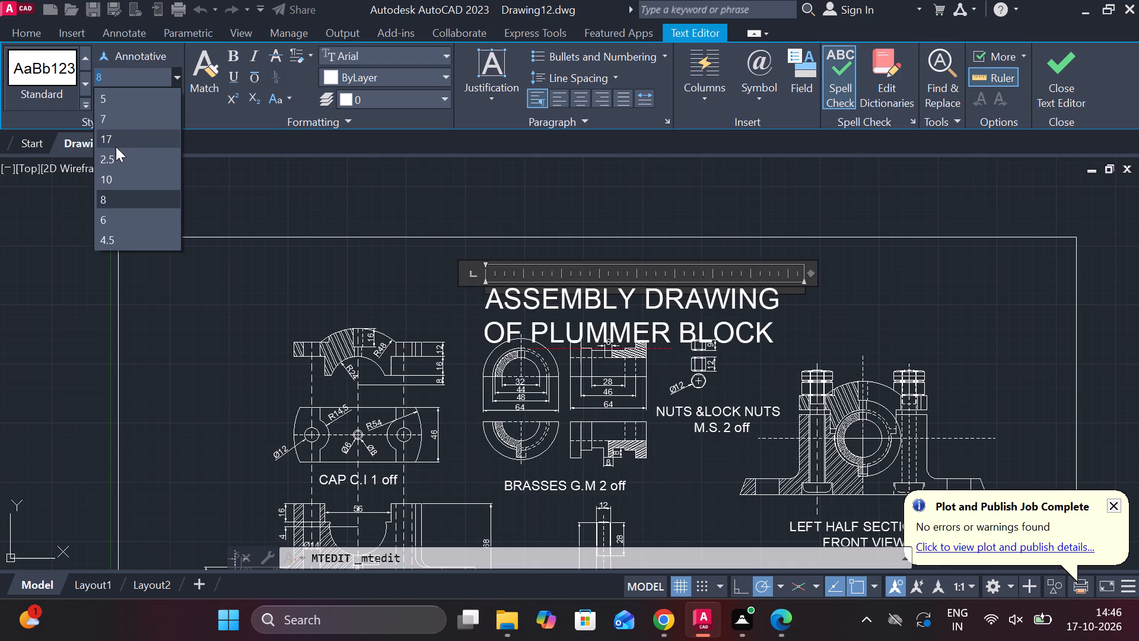
click(109, 182)
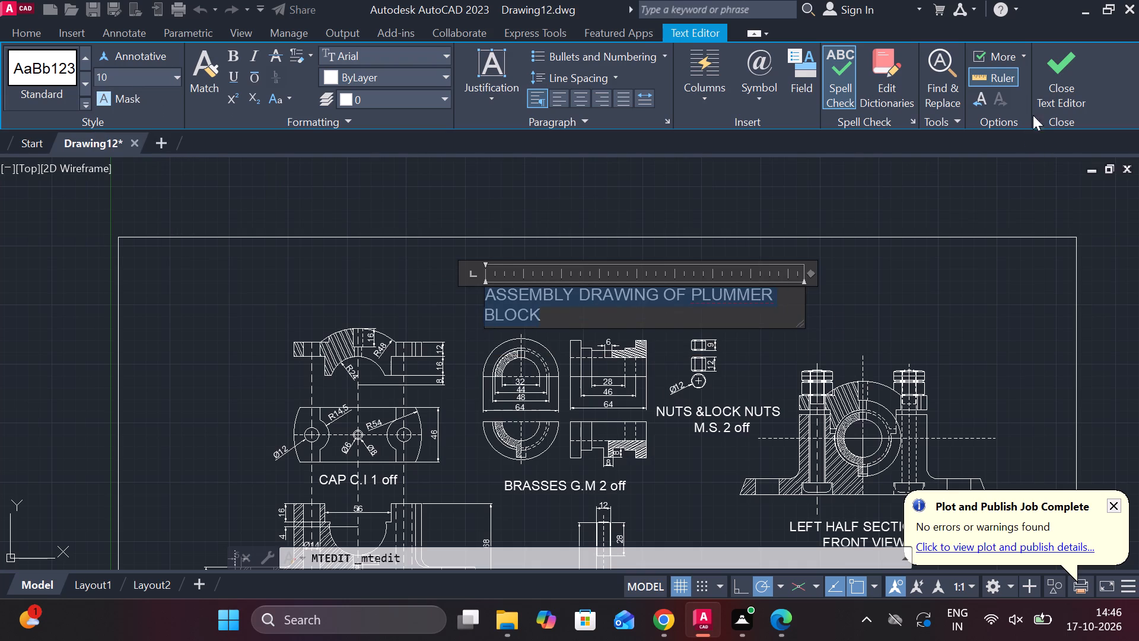
click(1051, 90)
Stretch the enlarged heading's text frame to the right so the heading sits on one line.
click(558, 294)
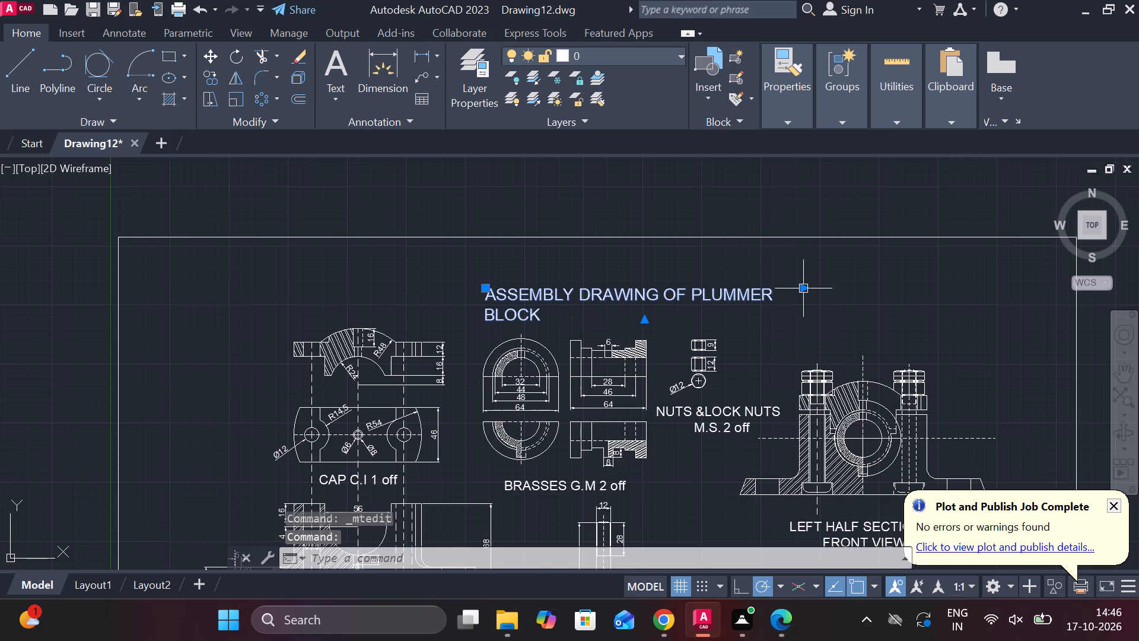
click(807, 290)
click(894, 288)
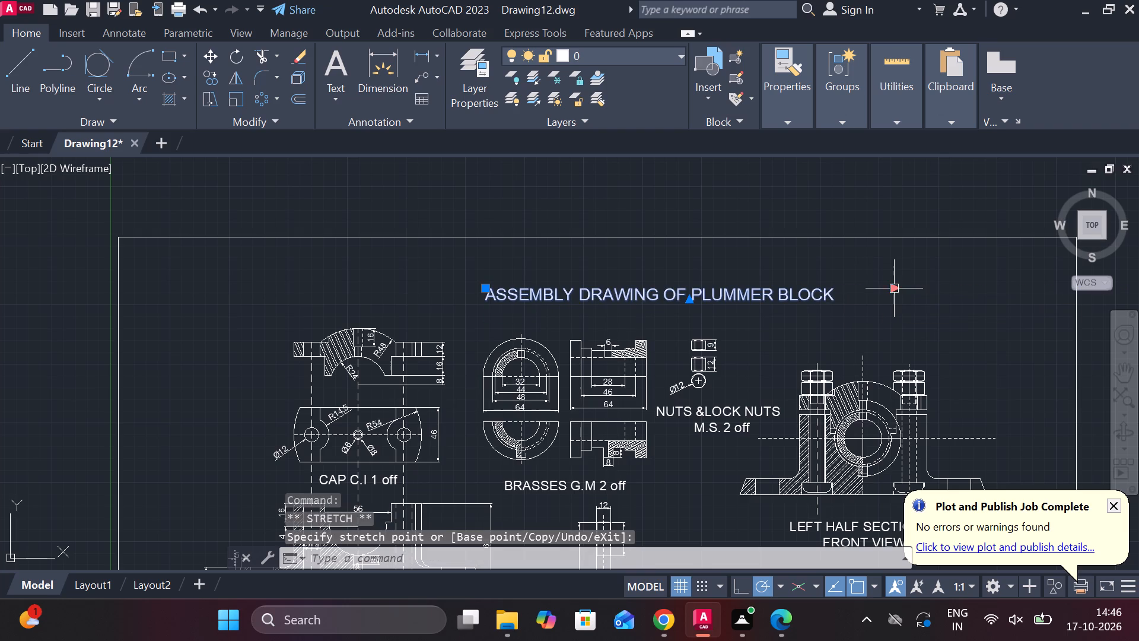
key(Escape)
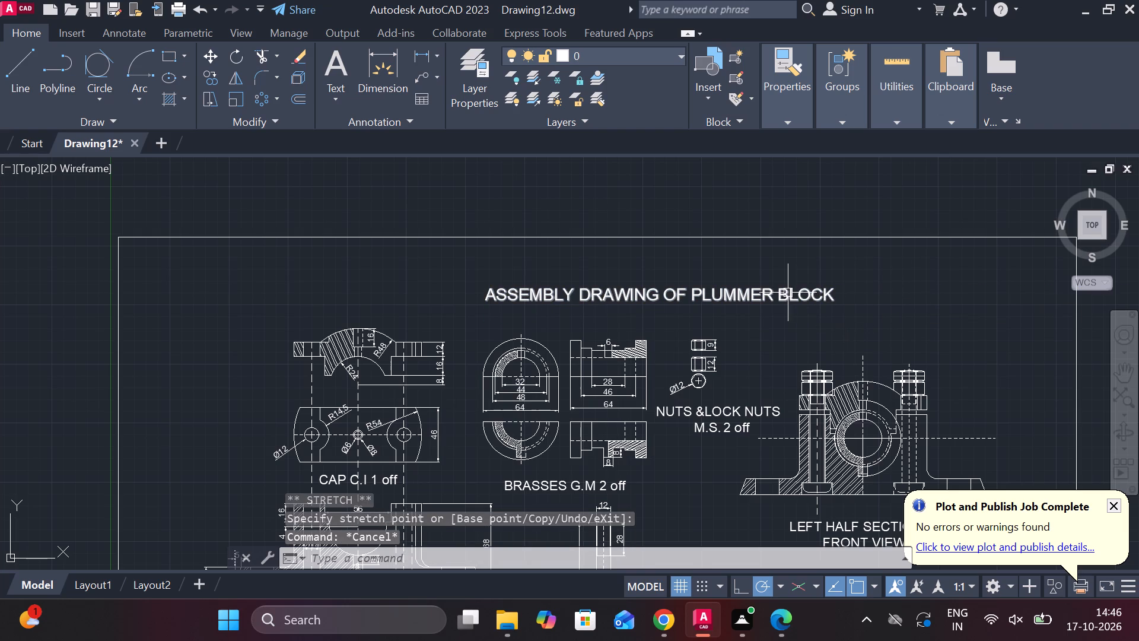
Save the drawing in Documents under the file name PLUMMER BLOCK.
middle_drag(794, 316, 708, 252)
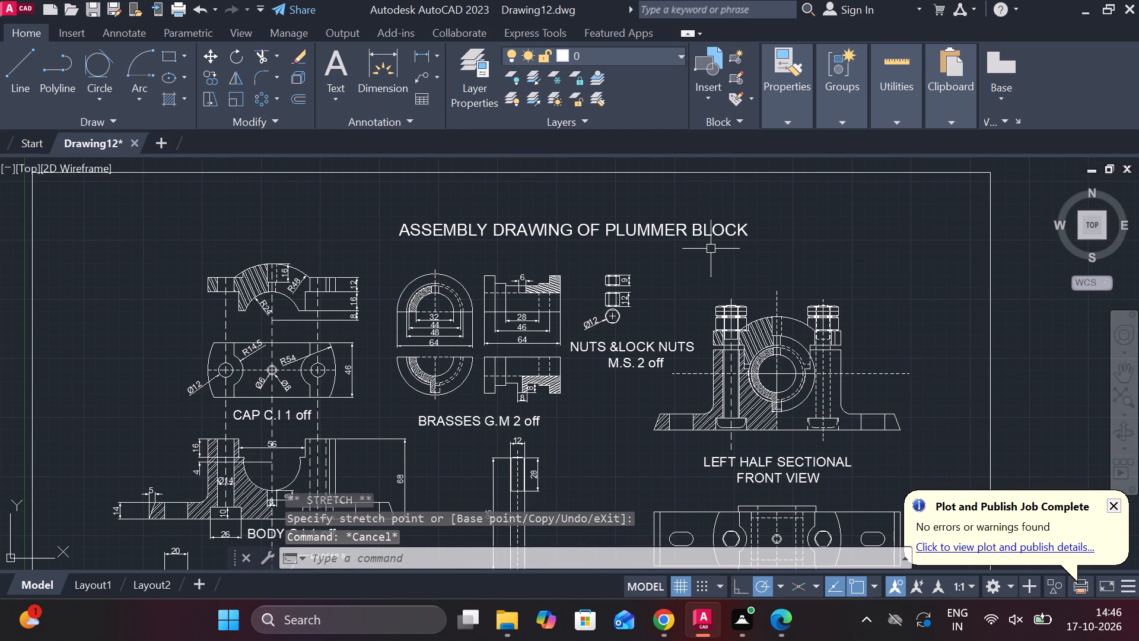
key(ctrl+s)
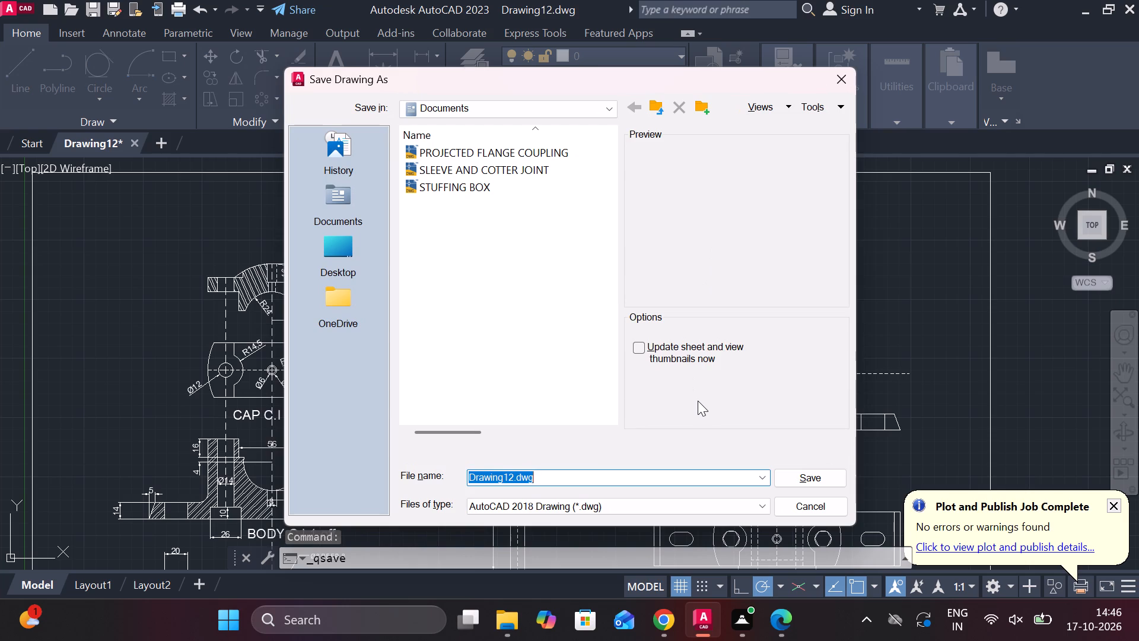
text(PLU)
text(MMER)
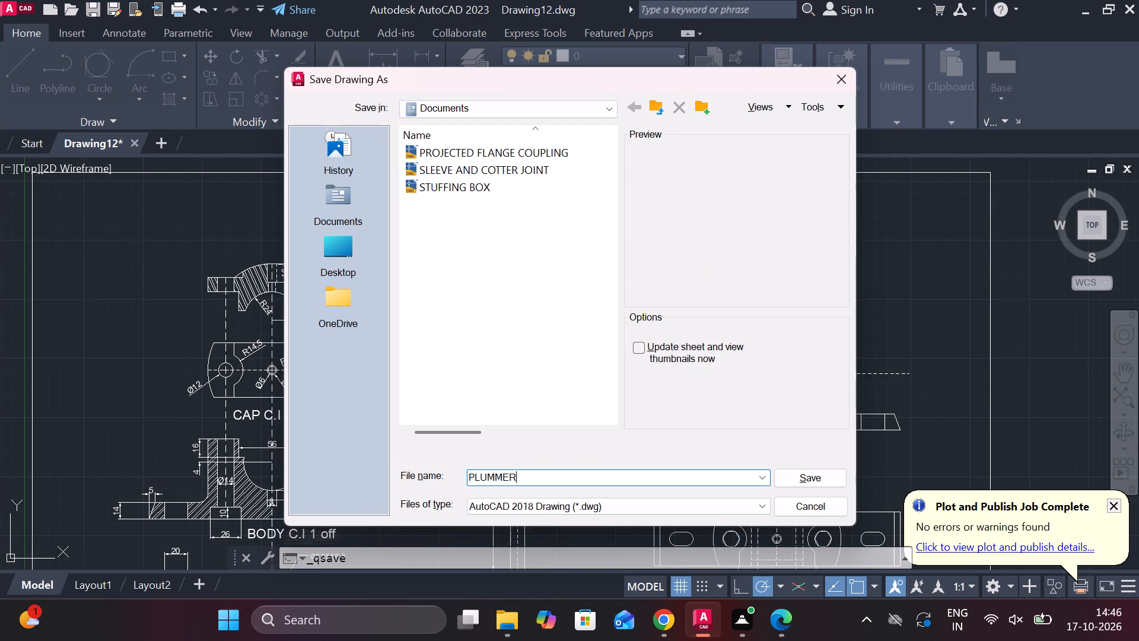
key(space)
text(BLOC)
key(k)
click(813, 480)
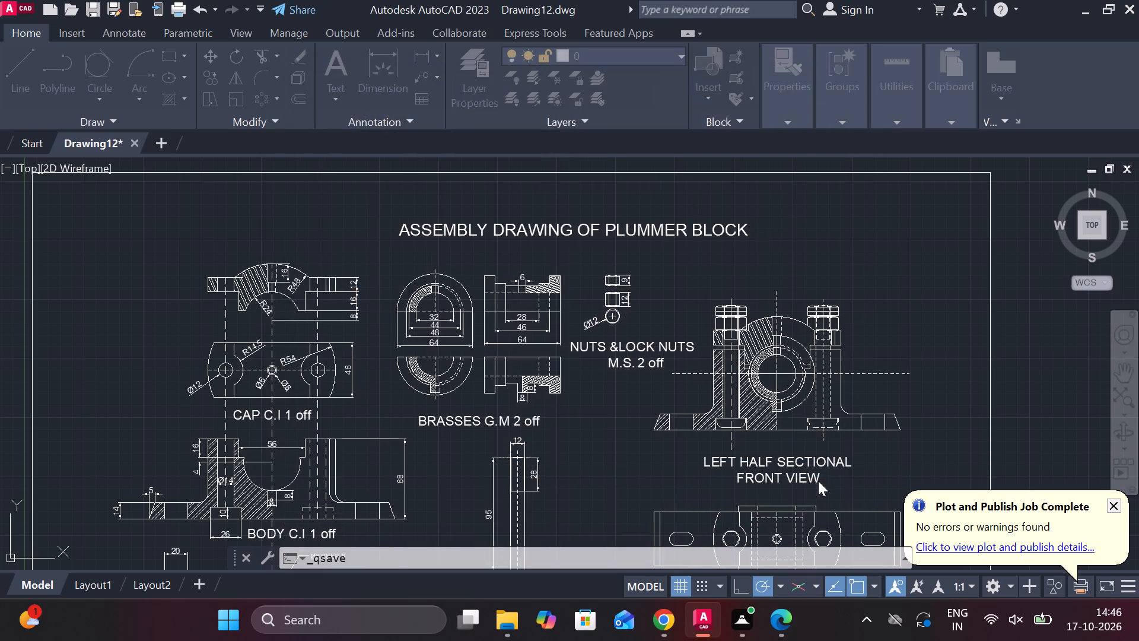
Save the PLUMMER BLOCK drawing again with the whole bordered sheet in view.
scroll(803, 341, down, 2)
middle_drag(791, 332, 682, 272)
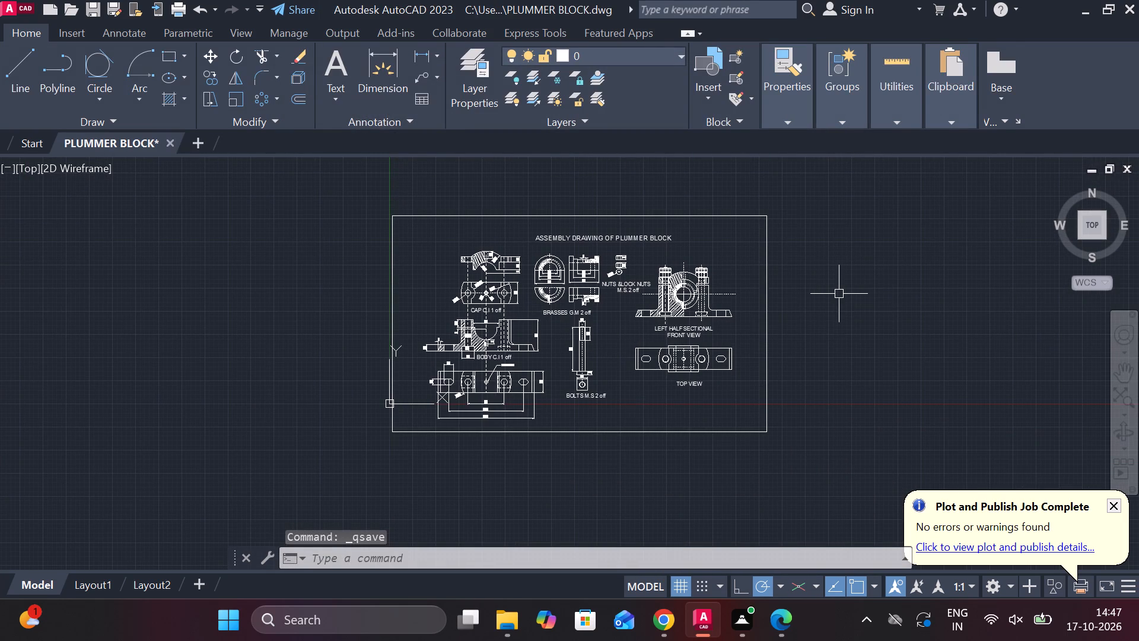
text(LO)
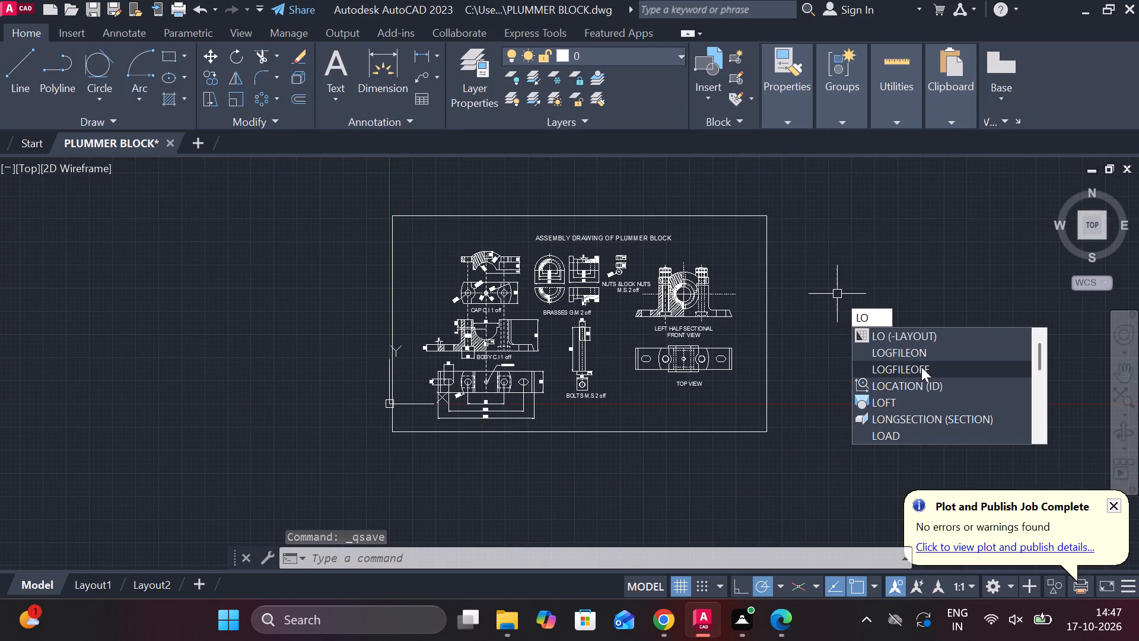
click(921, 367)
key(ctrl+s)
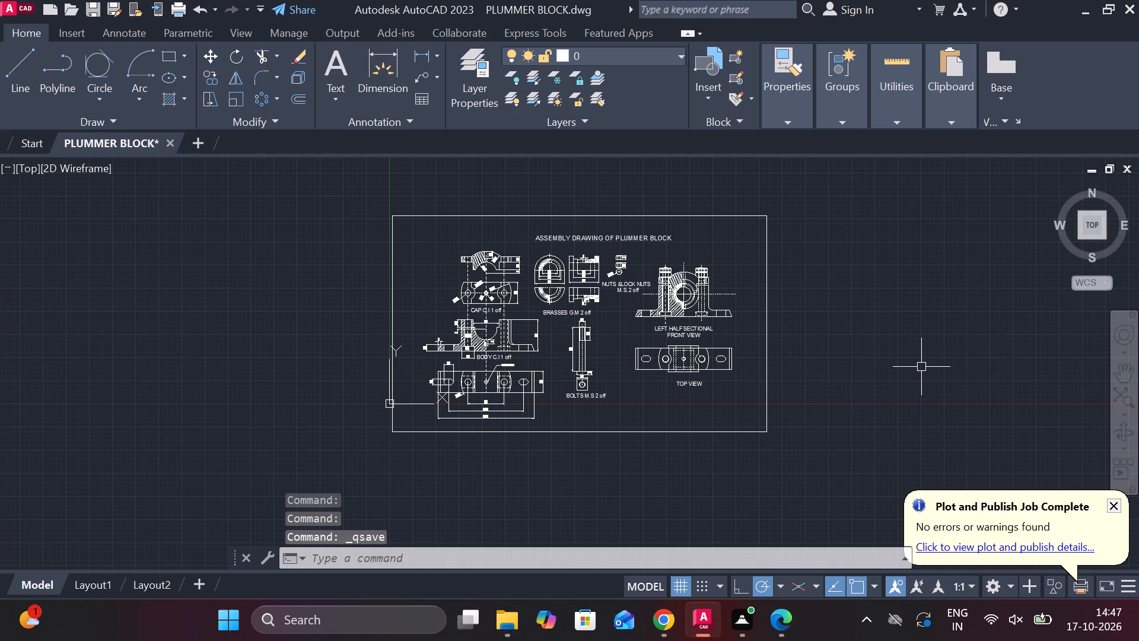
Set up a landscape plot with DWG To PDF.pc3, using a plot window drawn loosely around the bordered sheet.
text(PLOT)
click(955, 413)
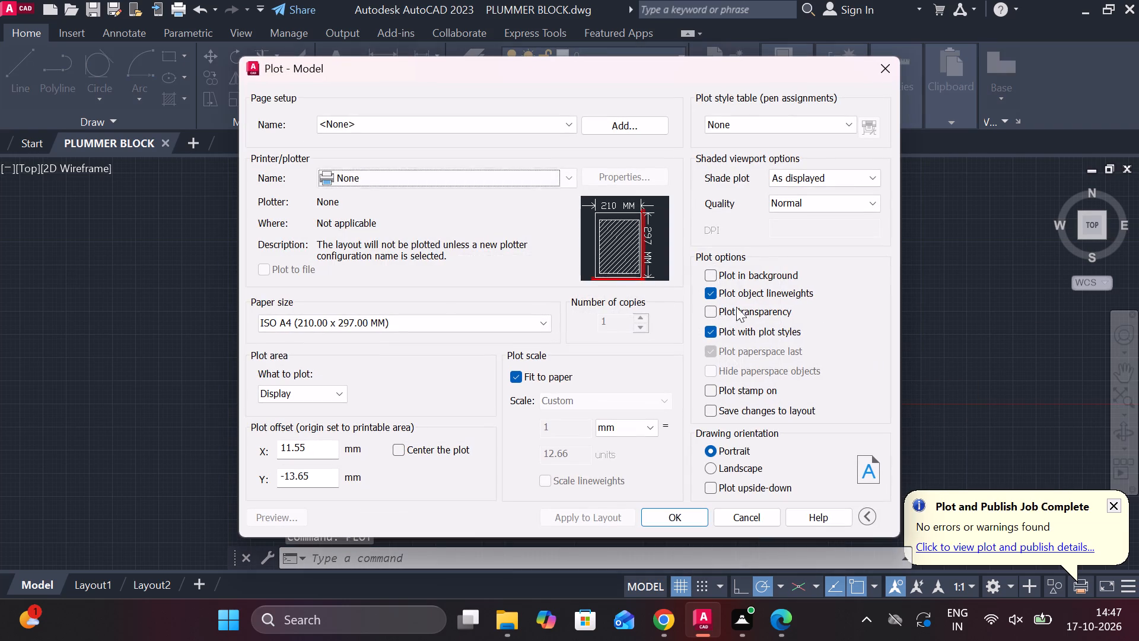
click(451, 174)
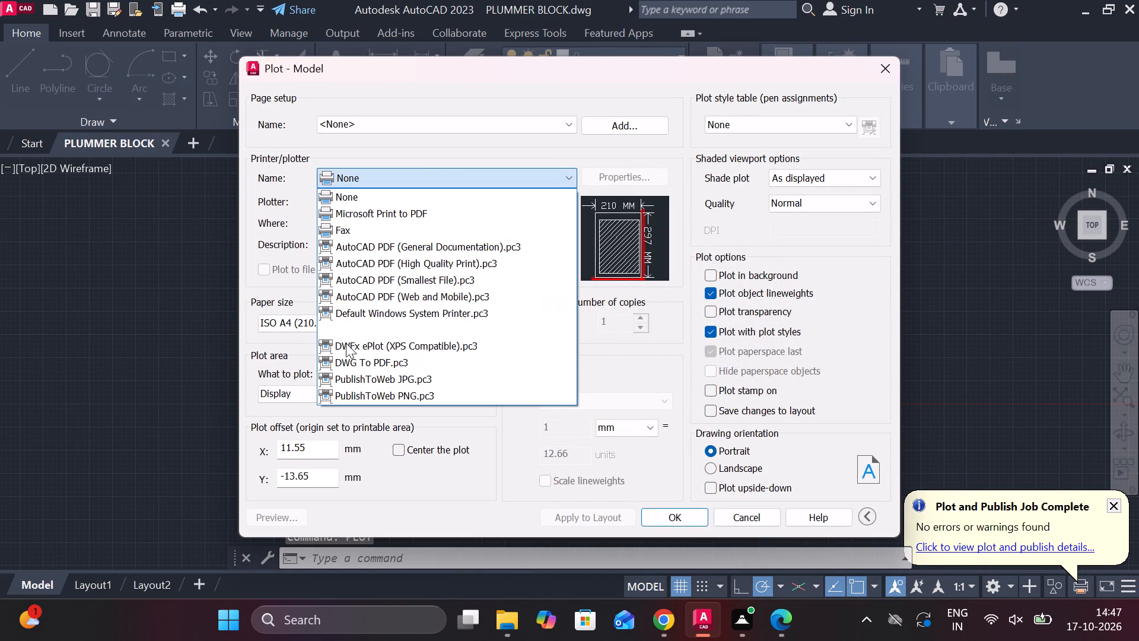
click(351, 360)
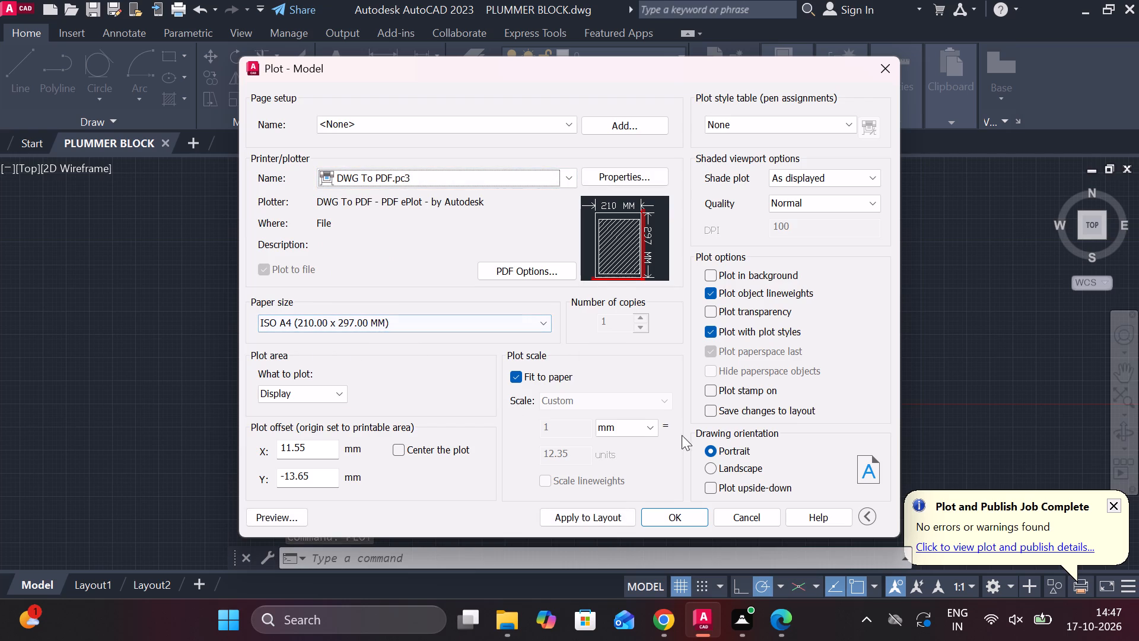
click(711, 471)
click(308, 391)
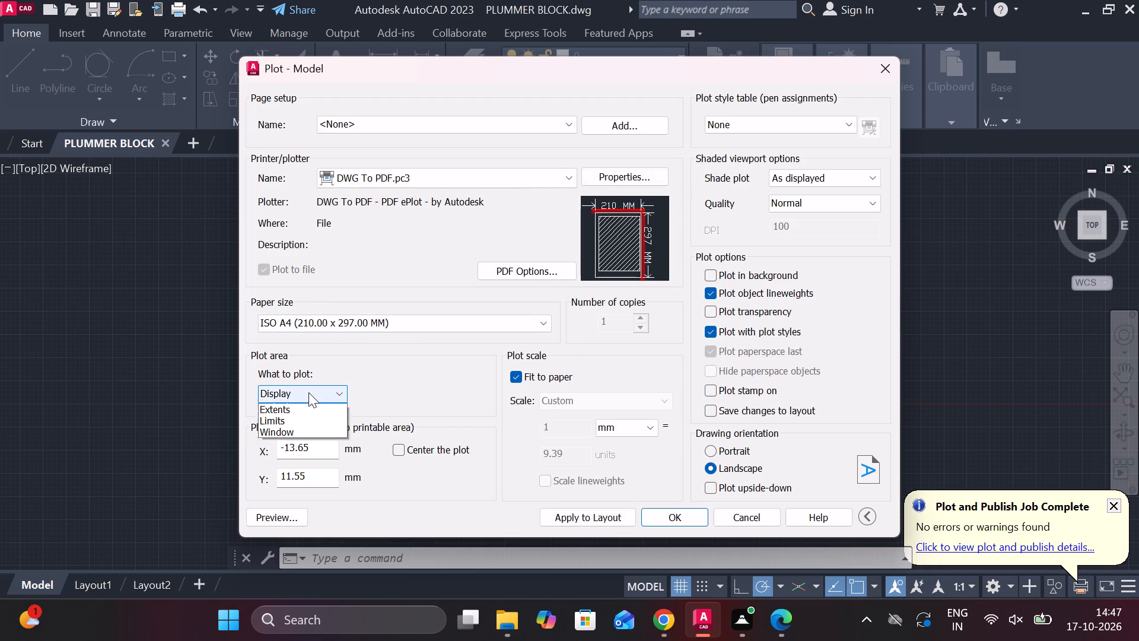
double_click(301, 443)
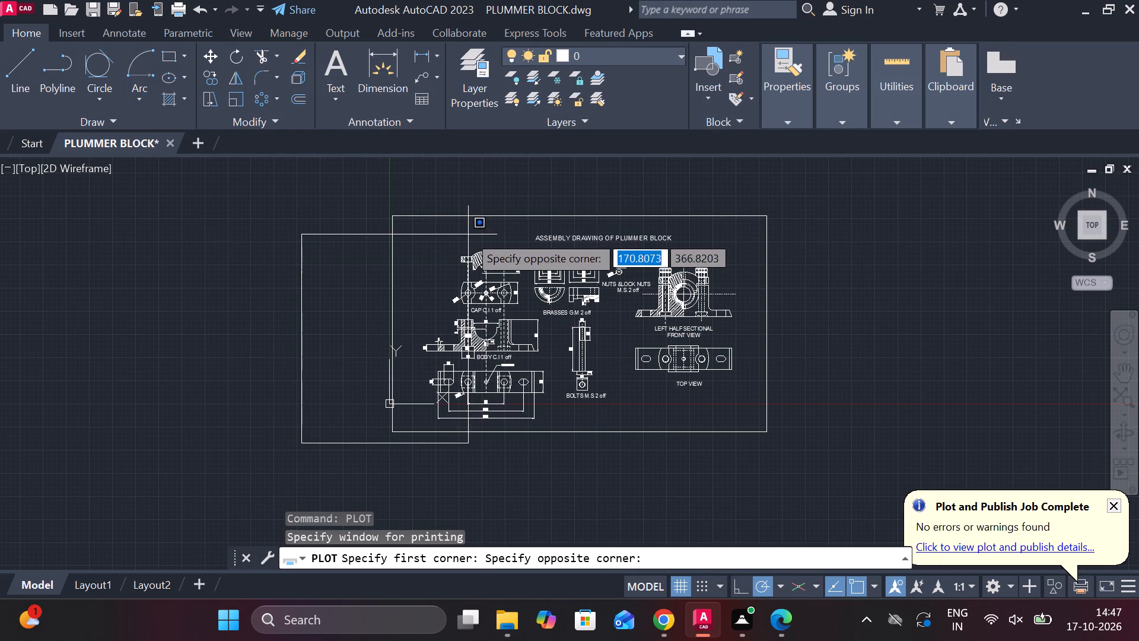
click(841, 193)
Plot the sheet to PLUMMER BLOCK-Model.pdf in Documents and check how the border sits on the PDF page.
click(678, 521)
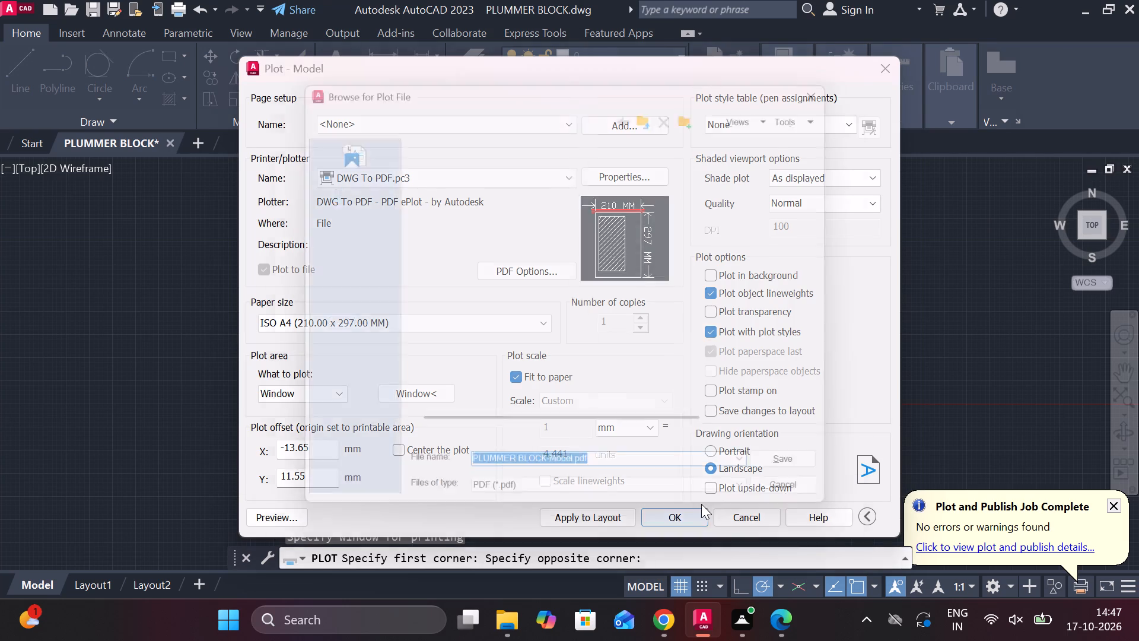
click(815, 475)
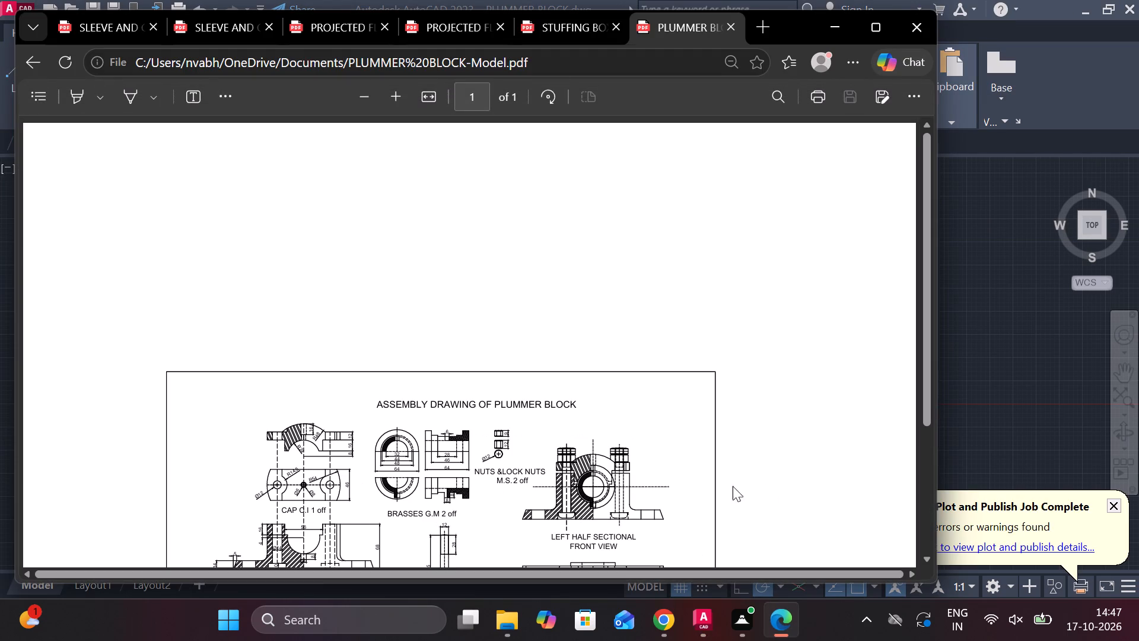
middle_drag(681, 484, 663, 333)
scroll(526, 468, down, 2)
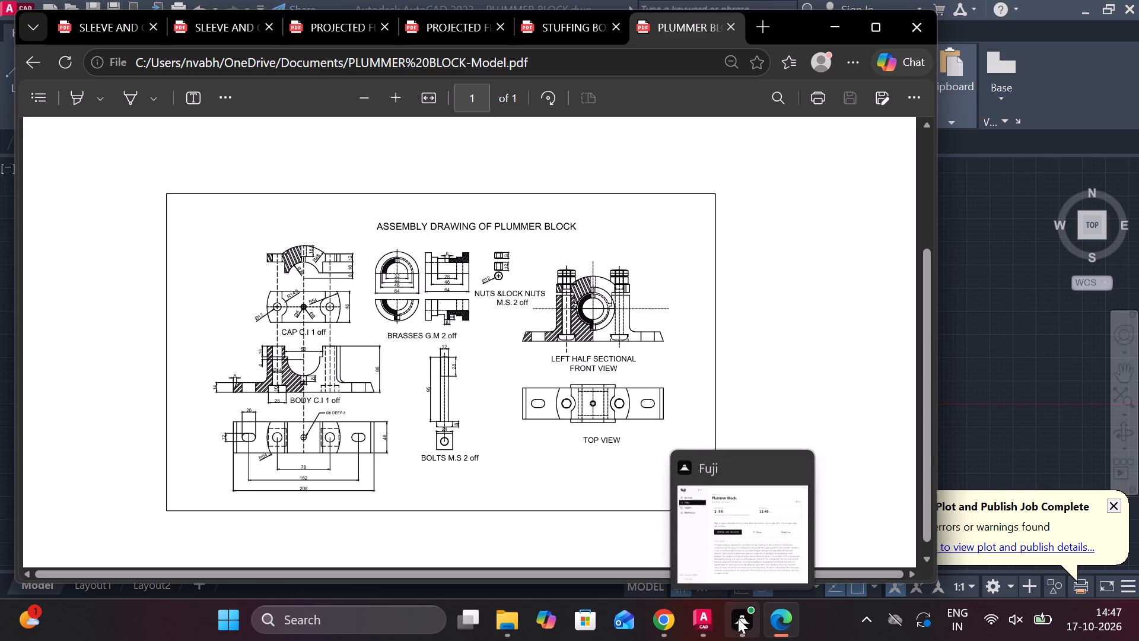
Return to AutoCAD and set up a landscape DWG To PDF.pc3 plot with the plot window fitted to the sheet border's opposite corners.
click(709, 624)
text(PLO)
click(856, 439)
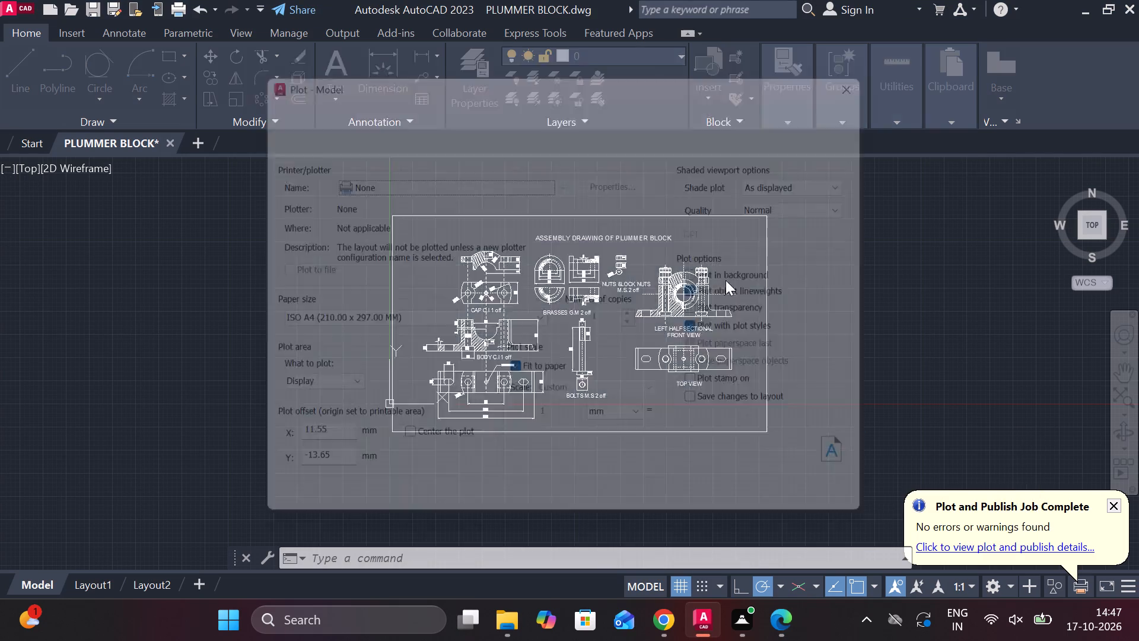
click(437, 179)
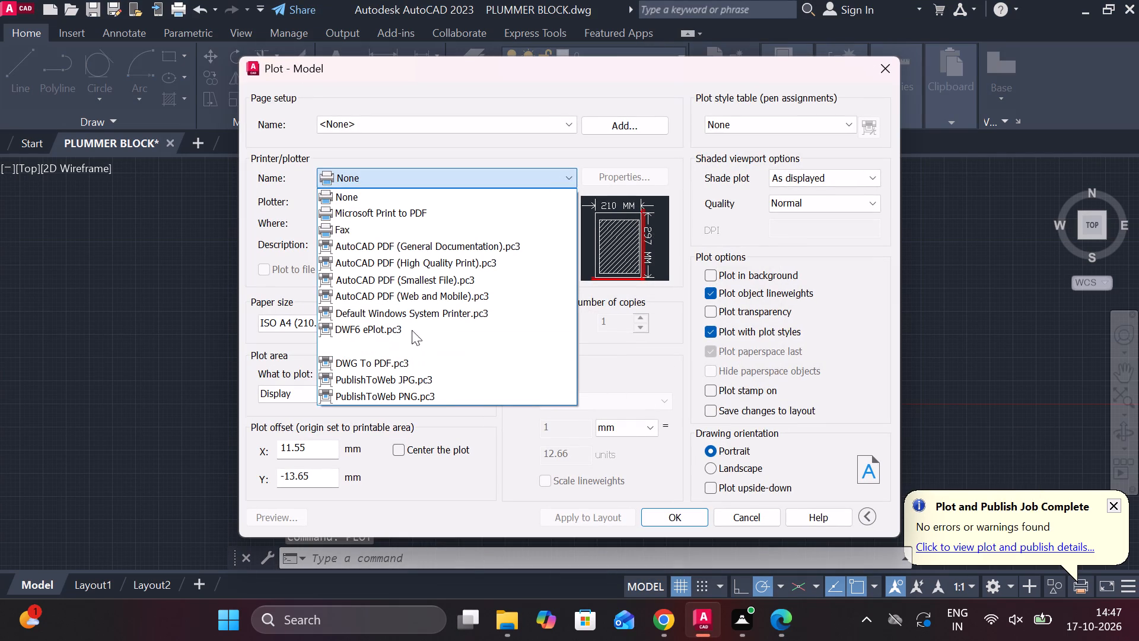
click(398, 364)
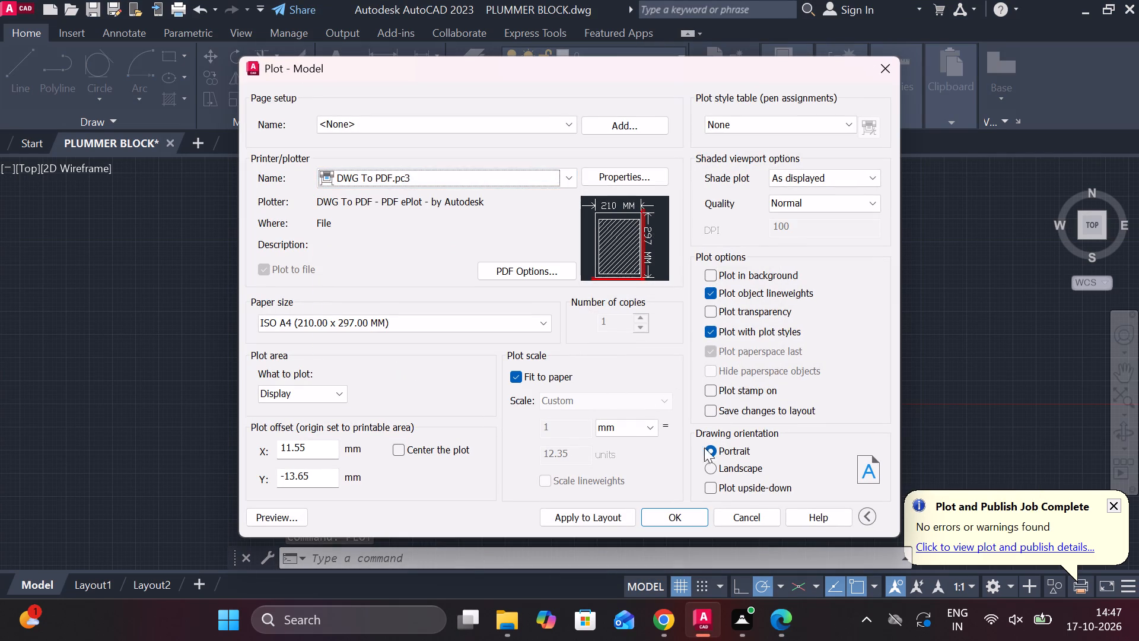
click(707, 466)
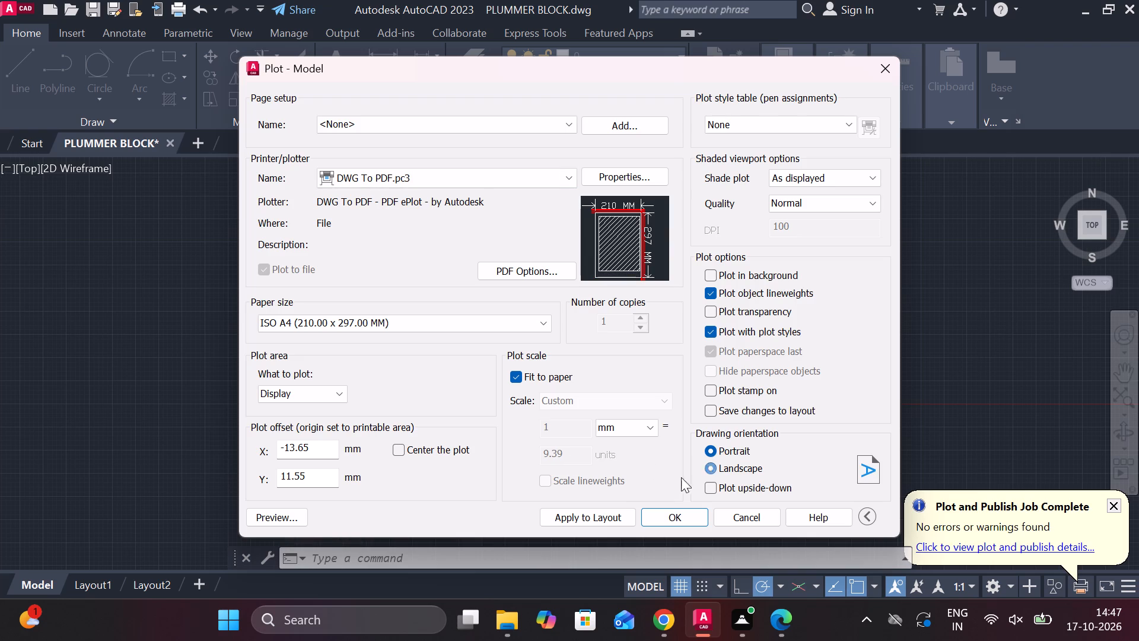
click(342, 396)
click(311, 436)
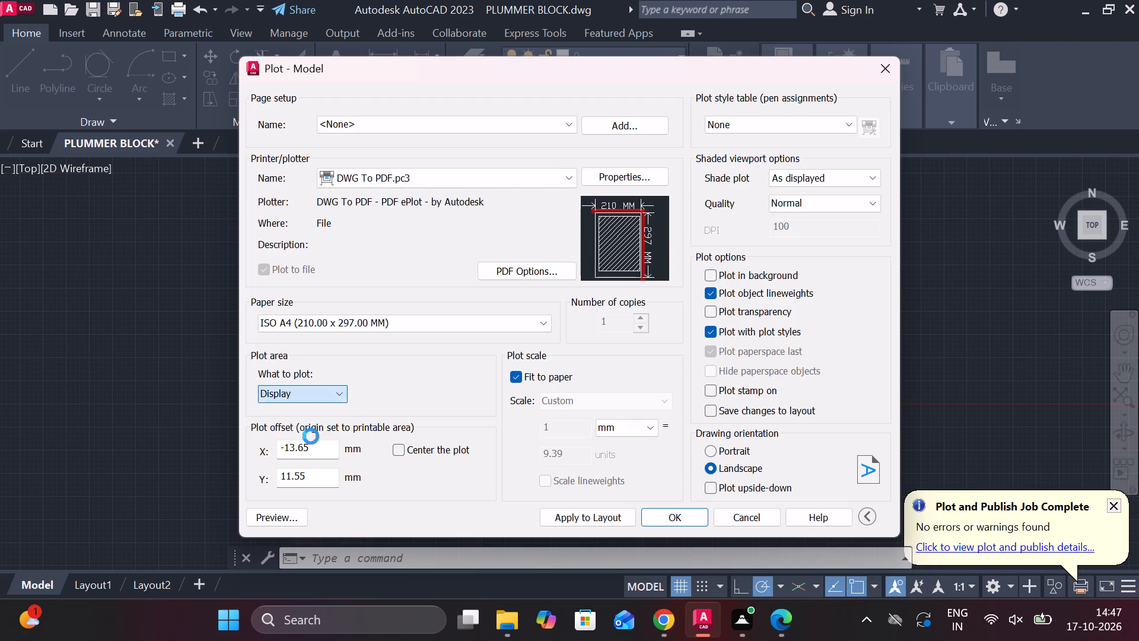
click(330, 394)
click(297, 441)
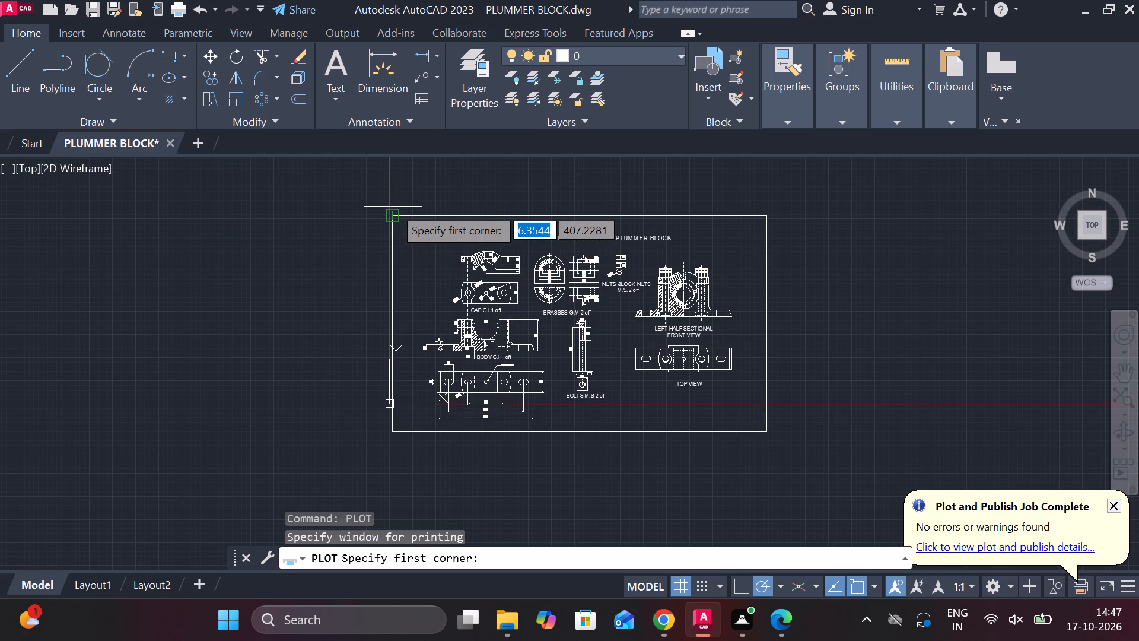
click(387, 208)
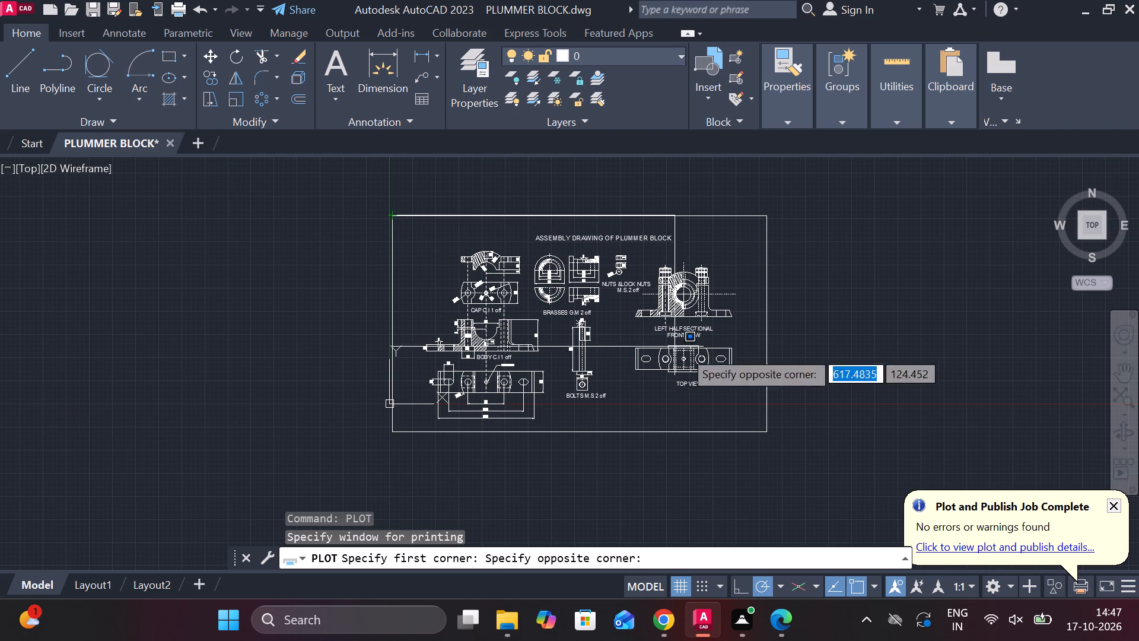
click(769, 429)
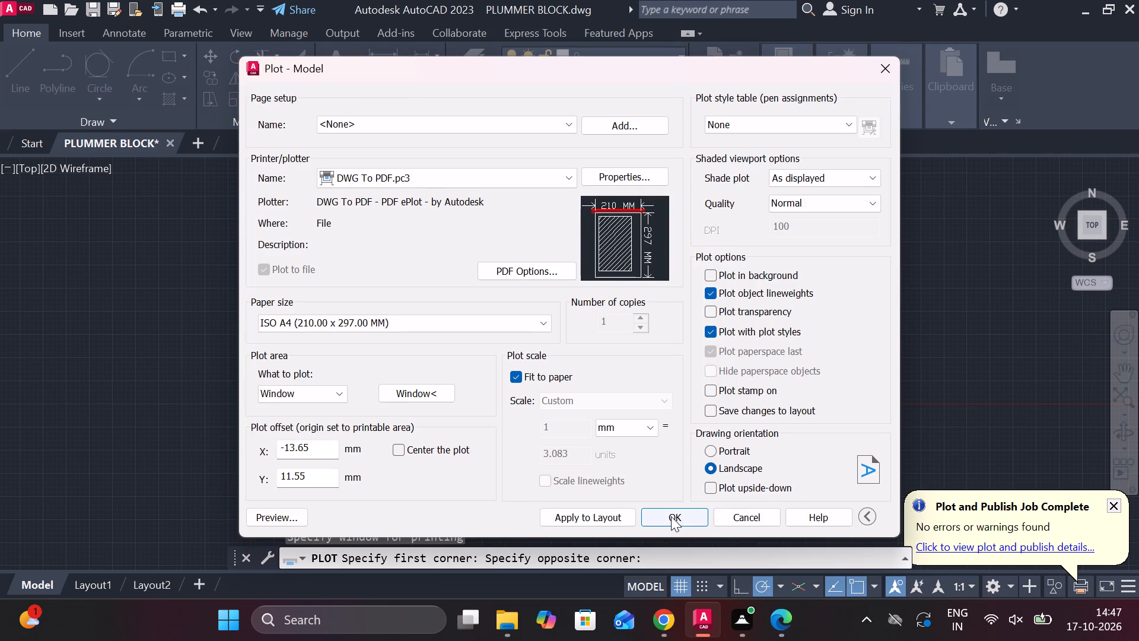
Plot the sheet to PLUMMER BLOCK-Model.pdf, overwriting the existing file, and look over the PDF page.
click(671, 516)
click(798, 484)
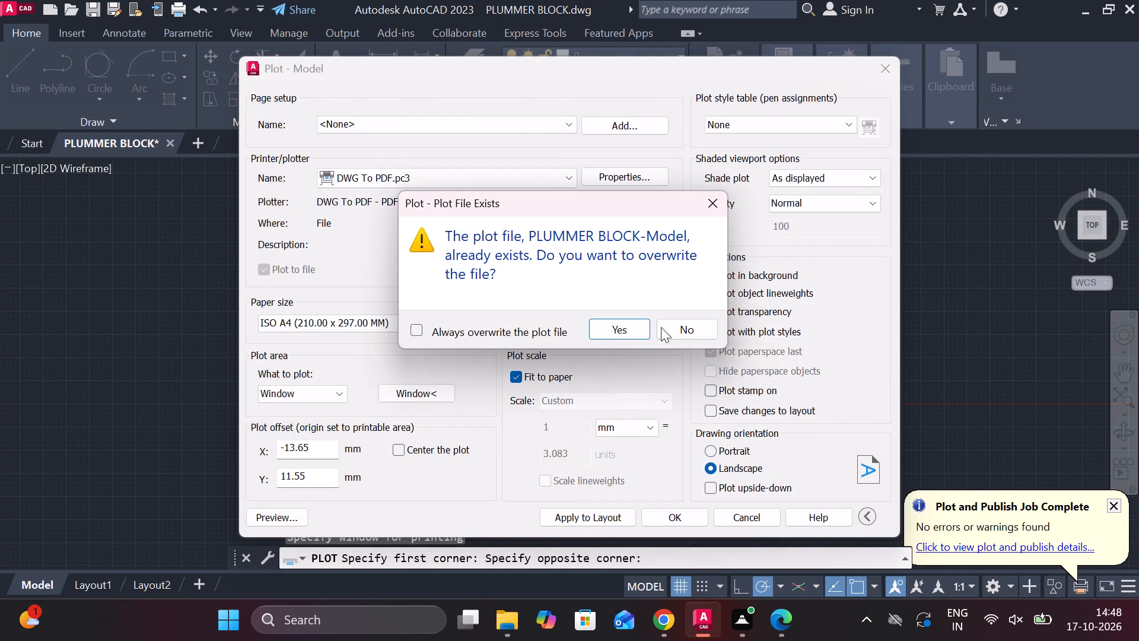
click(613, 332)
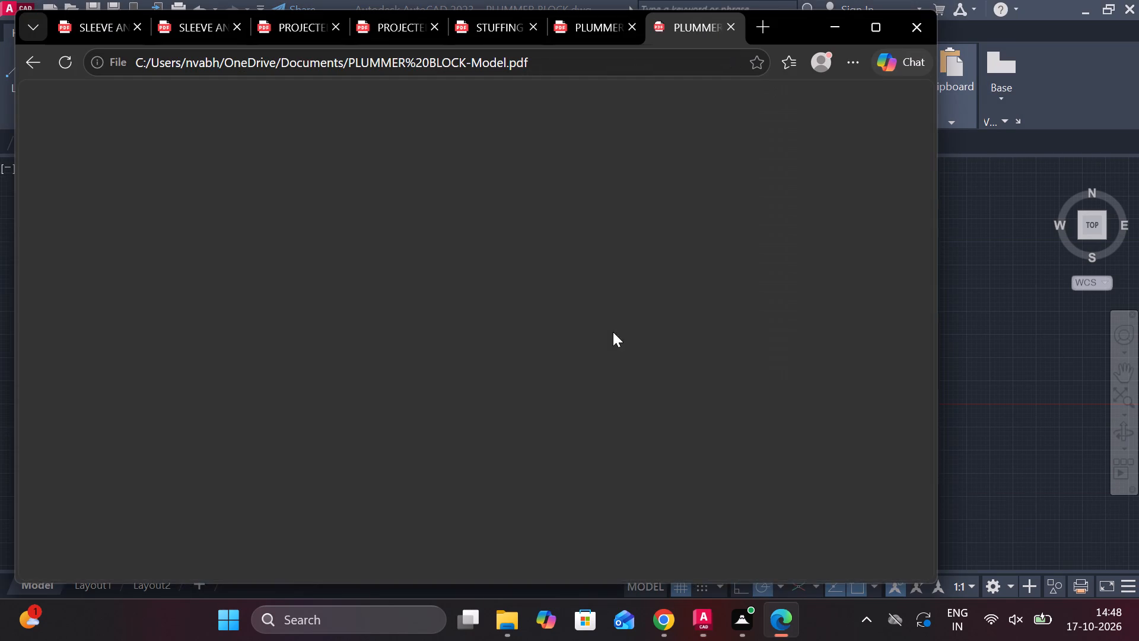
scroll(556, 250, up, 7)
scroll(554, 248, down, 1)
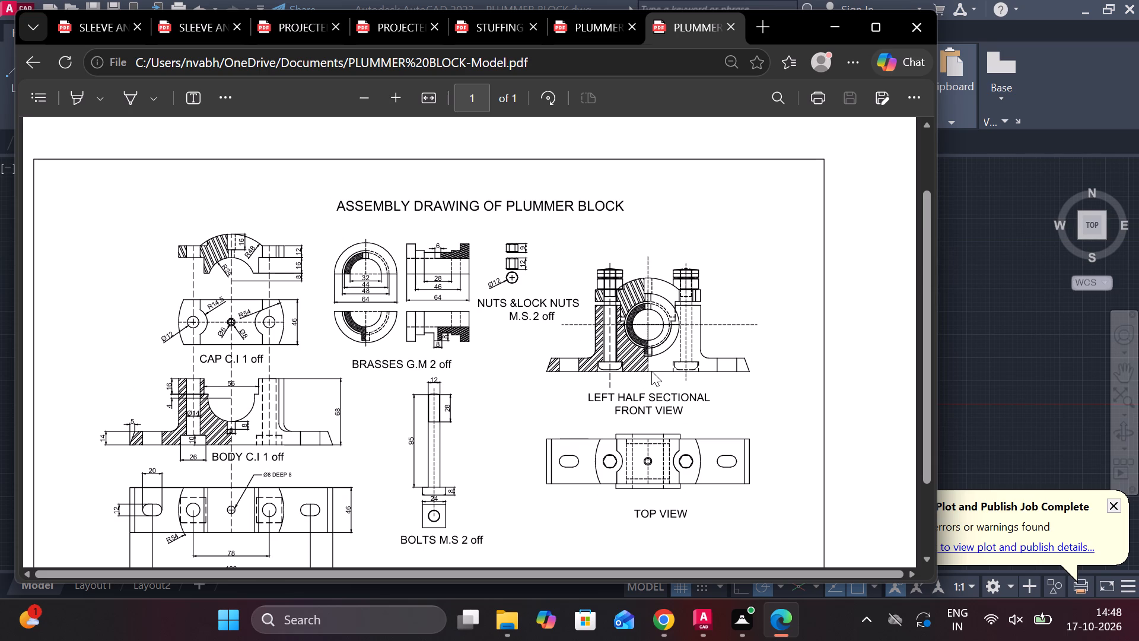
scroll(651, 371, down, 3)
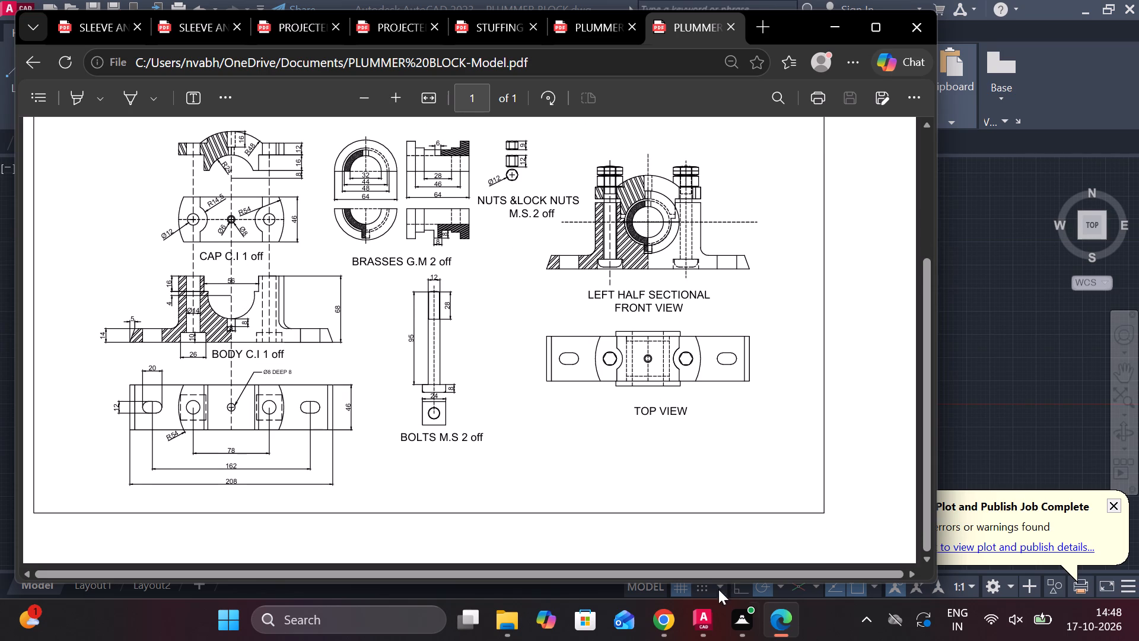